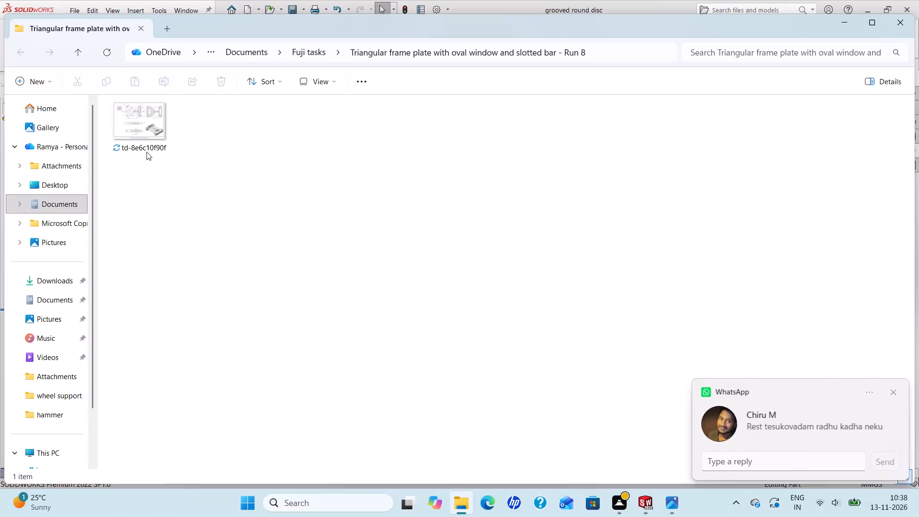
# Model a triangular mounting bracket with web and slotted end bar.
# Open the reference drawing image td-8e6c10f90f from the task folder and close the folder window.
pyautogui.doubleClick(140, 137)
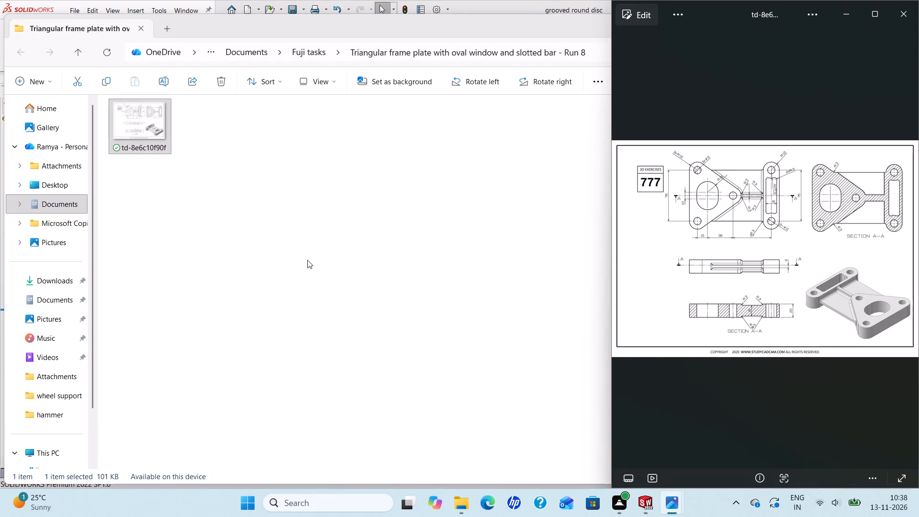
pyautogui.click(351, 234)
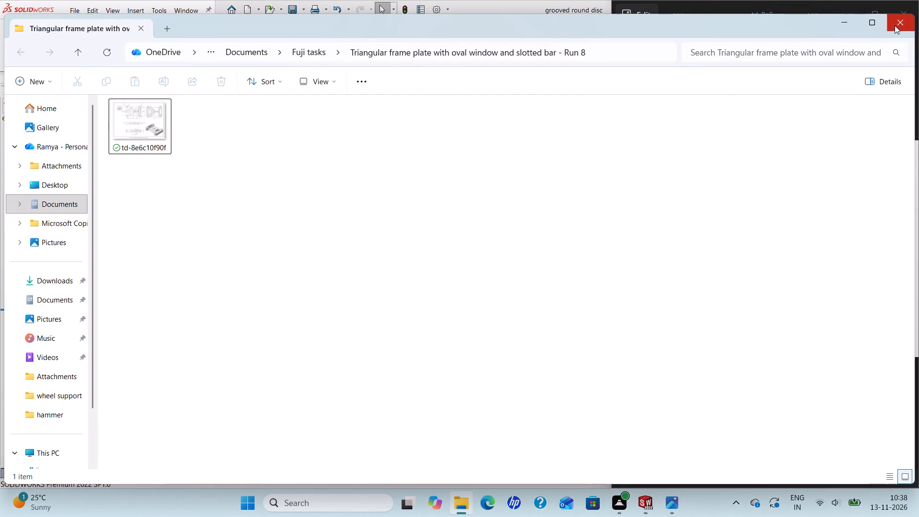
pyautogui.click(895, 25)
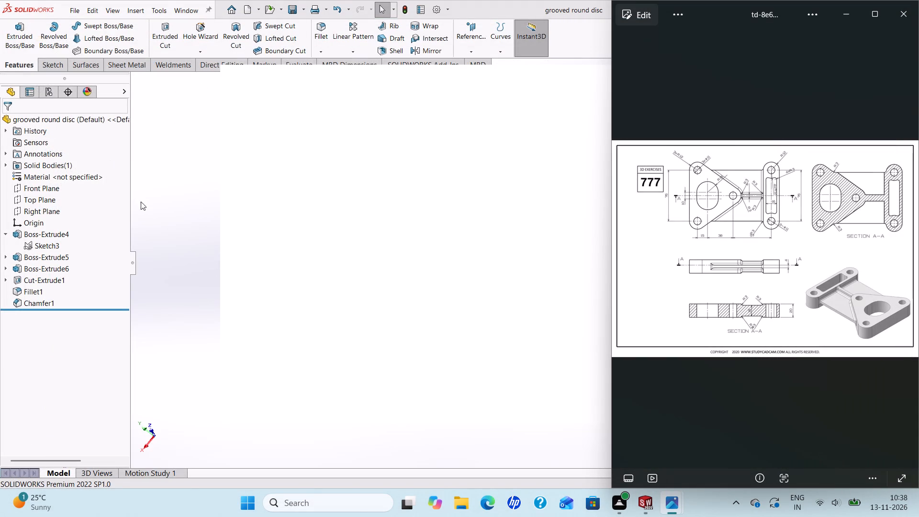
# Switch to SOLIDWORKS and create a new Part document.
pyautogui.click(191, 230)
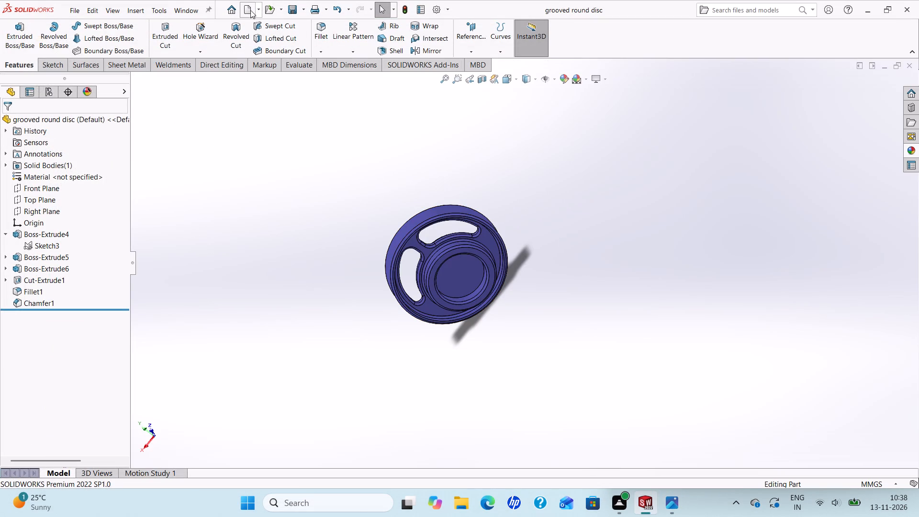
pyautogui.click(246, 4)
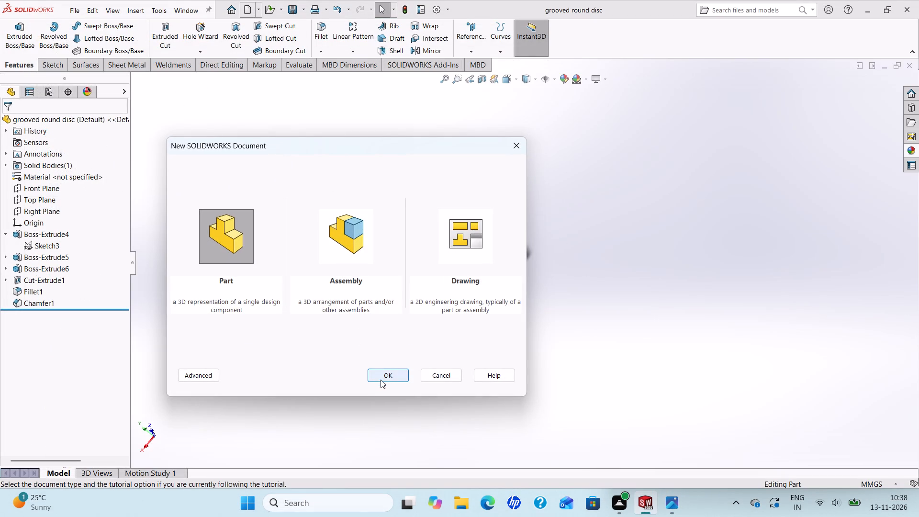
pyautogui.click(383, 377)
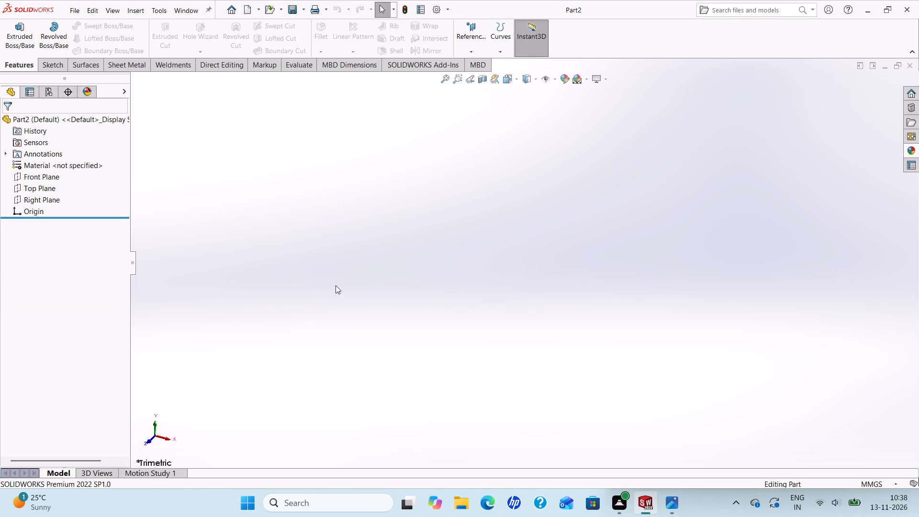
# Start a new sketch on the Front Plane.
pyautogui.click(34, 178)
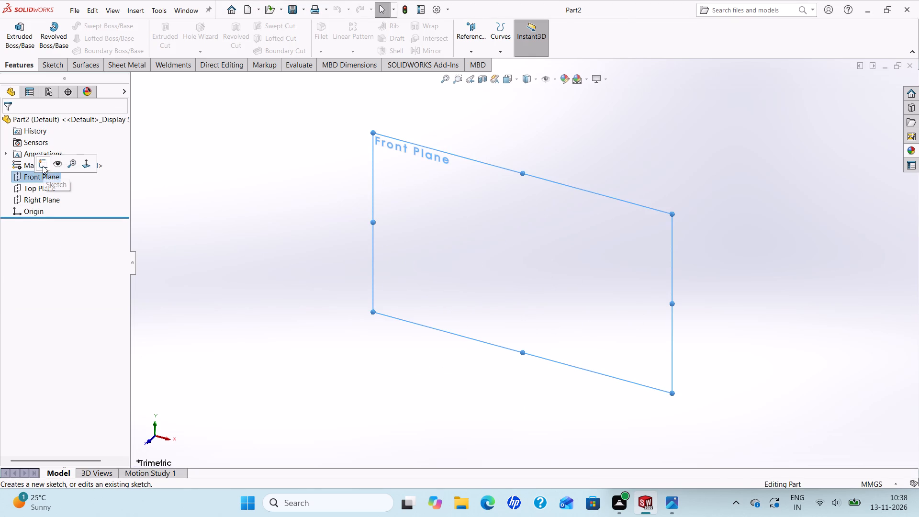
pyautogui.click(43, 166)
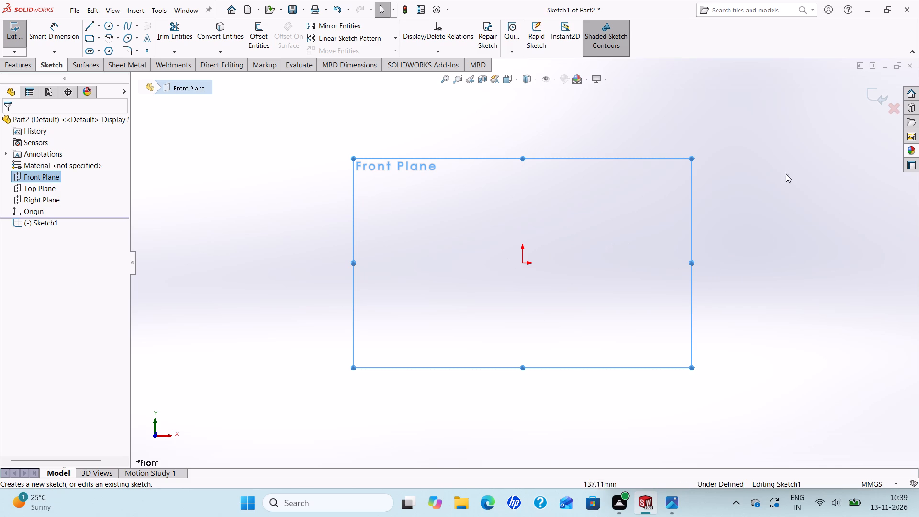
# Sketch a horizontal centerline about 179 mm long passing through the origin.
pyautogui.scroll(2, 746, 191)
pyautogui.scroll(-2, 746, 191)
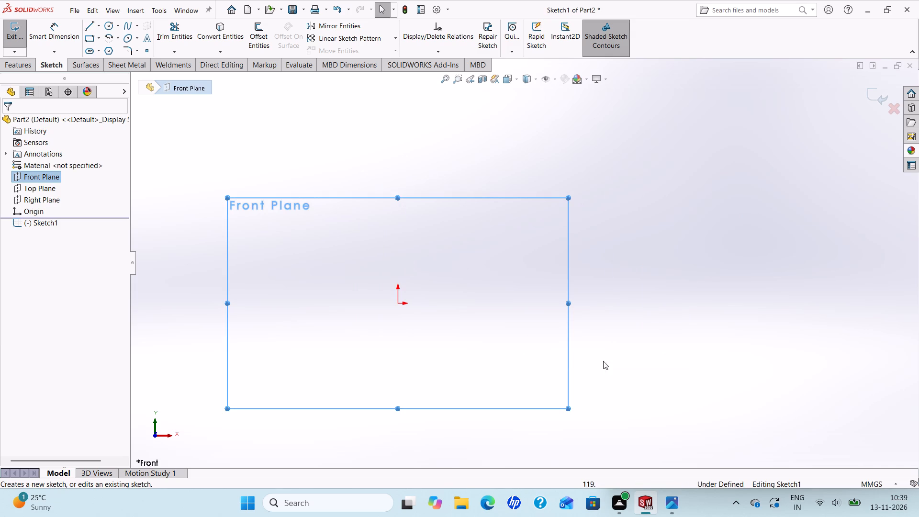
pyautogui.scroll(1, 508, 414)
pyautogui.scroll(-1, 508, 414)
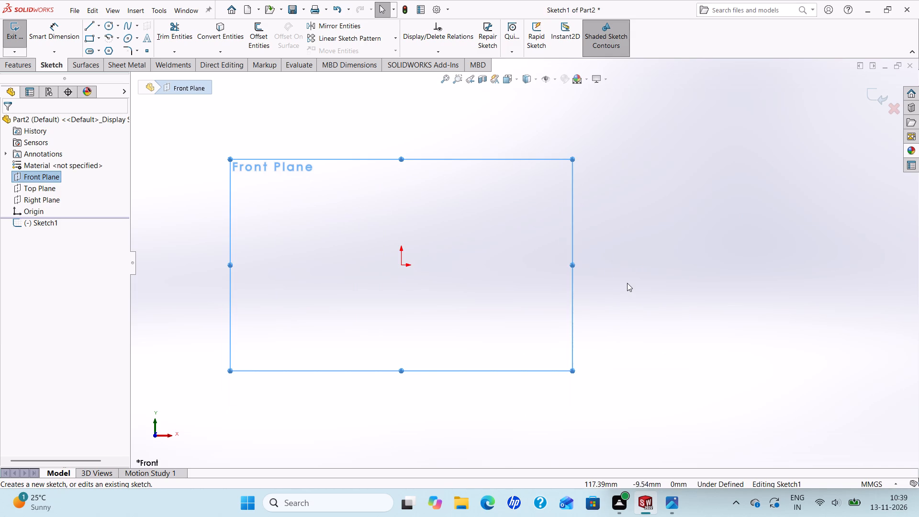
pyautogui.scroll(-1, 628, 282)
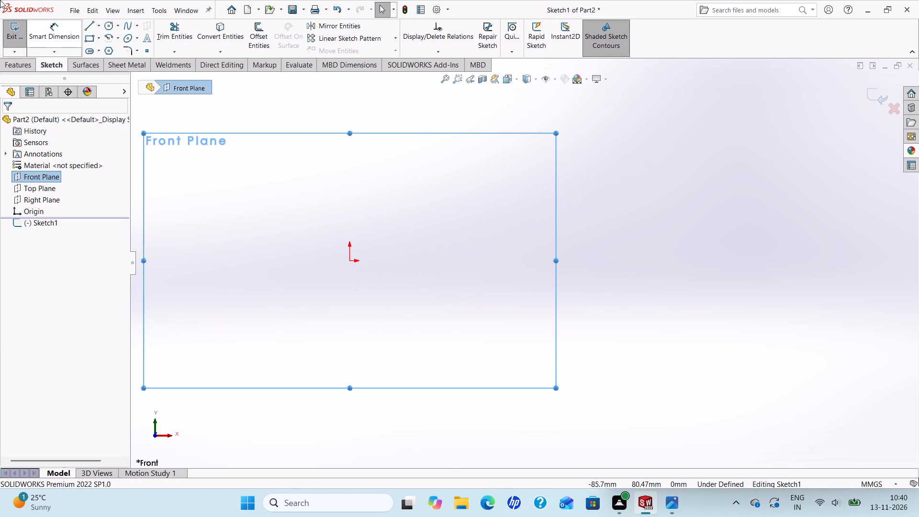
pyautogui.click(99, 25)
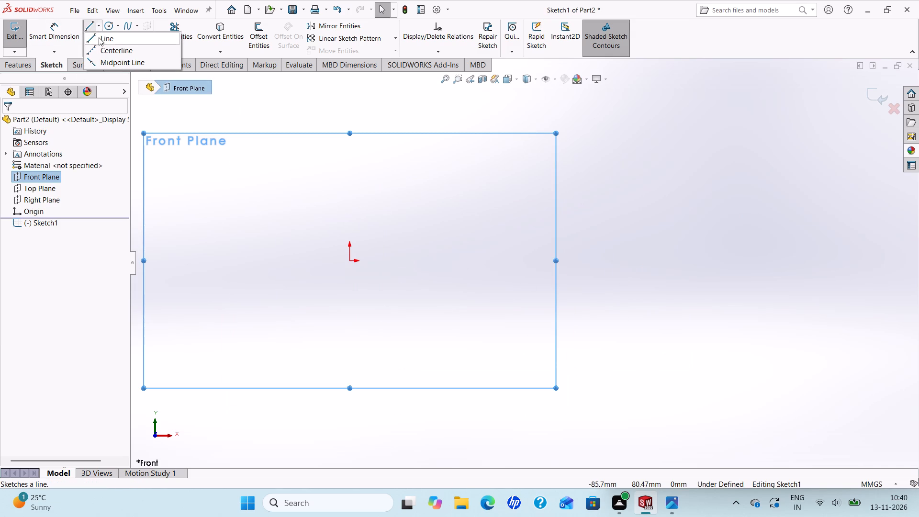
pyautogui.click(97, 52)
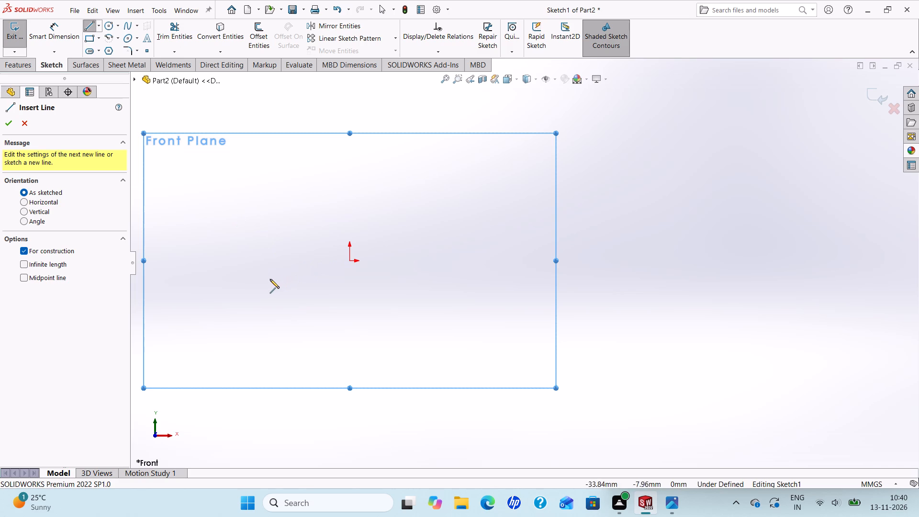
pyautogui.click(149, 260)
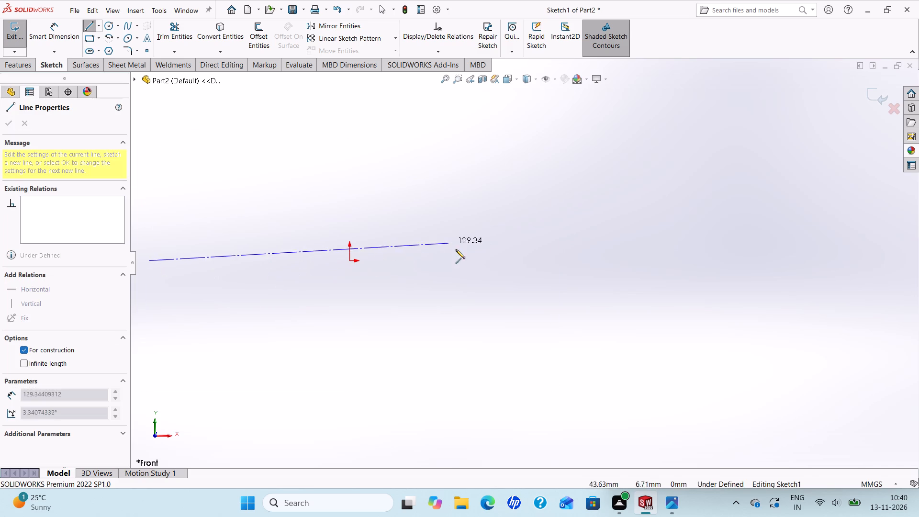
pyautogui.click(564, 260)
pyautogui.rightClick(564, 260)
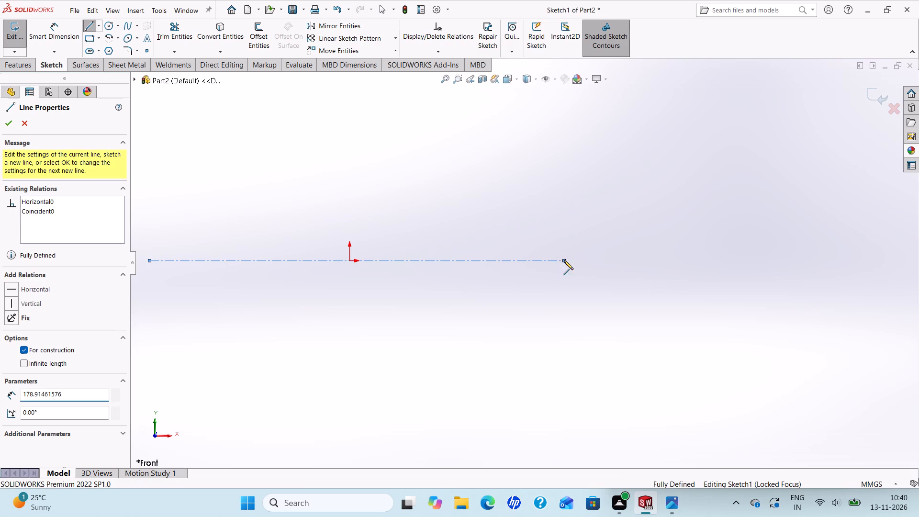
pyautogui.click(580, 265)
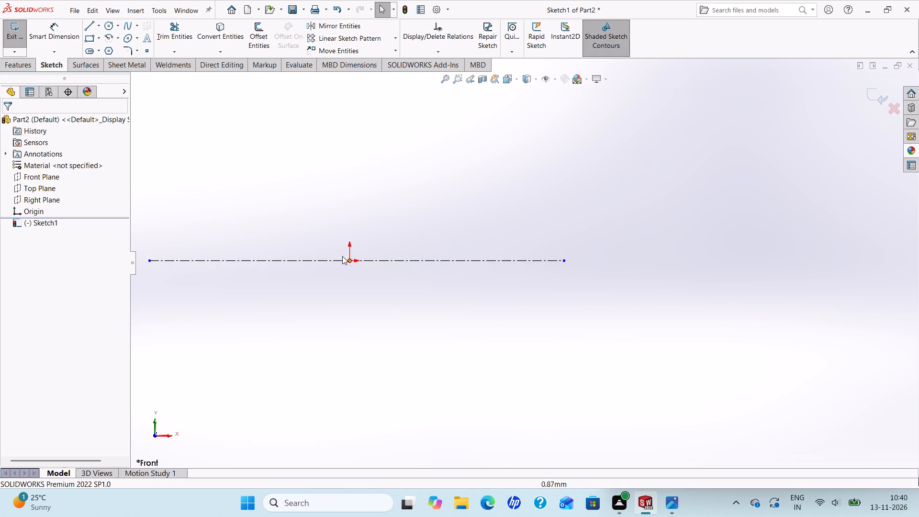
# Sketch a vertical centerline about 155 mm long passing through the origin.
pyautogui.click(100, 25)
pyautogui.click(104, 51)
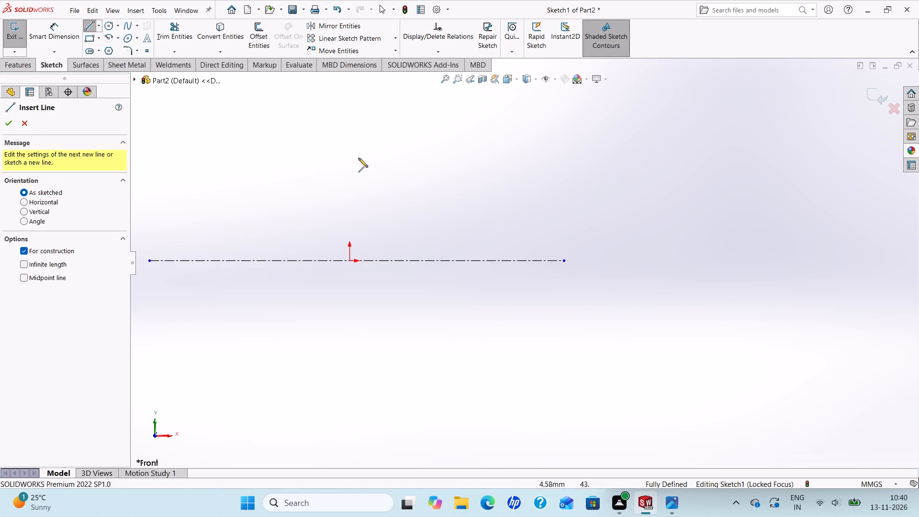
pyautogui.click(350, 83)
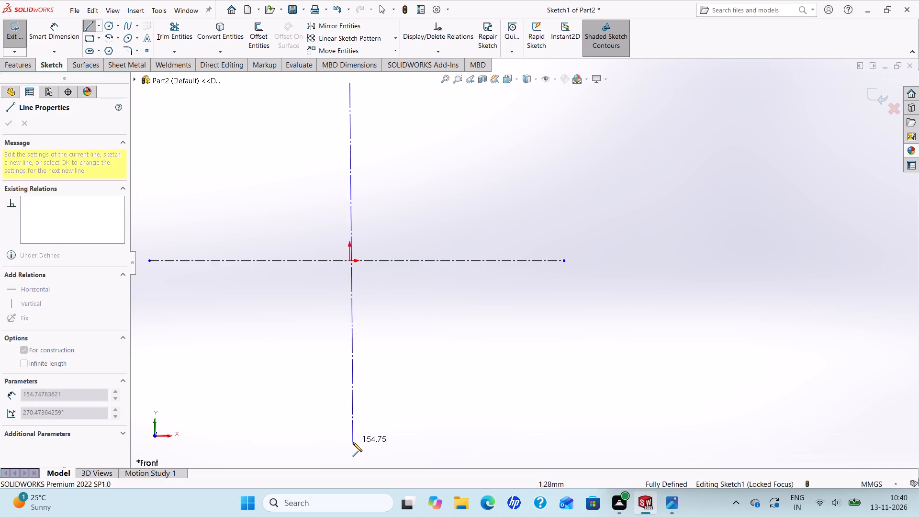
pyautogui.click(352, 447)
pyautogui.rightClick(355, 443)
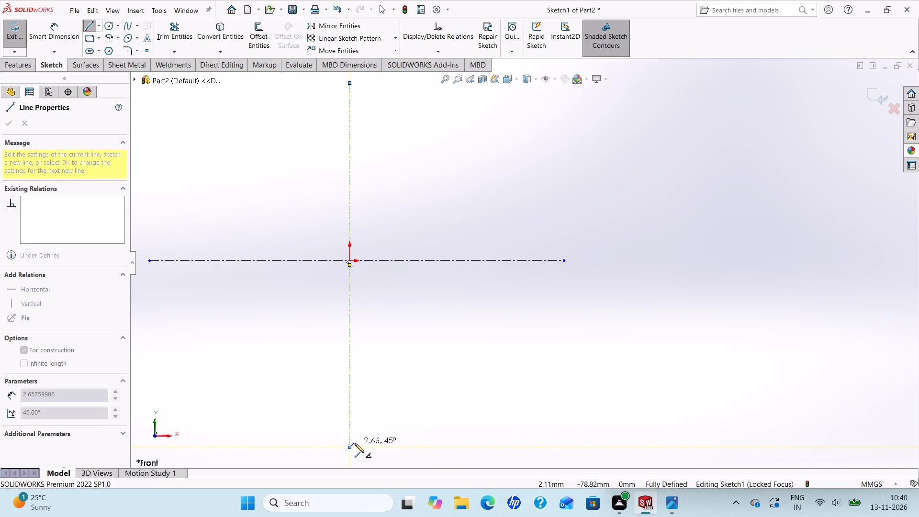
pyautogui.click(382, 387)
pyautogui.scroll(1, 434, 222)
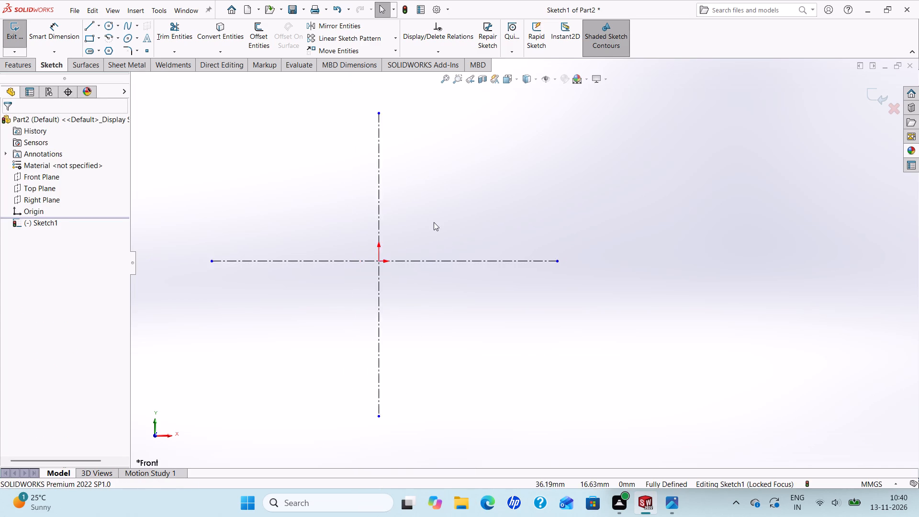
# Close the image td-ffd5cc9f22.jpg and bring up td-8e6c10f90f.jpg in Photos, examining the front view's dimensions up close.
pyautogui.scroll(1, 434, 222)
pyautogui.scroll(-2, 567, 233)
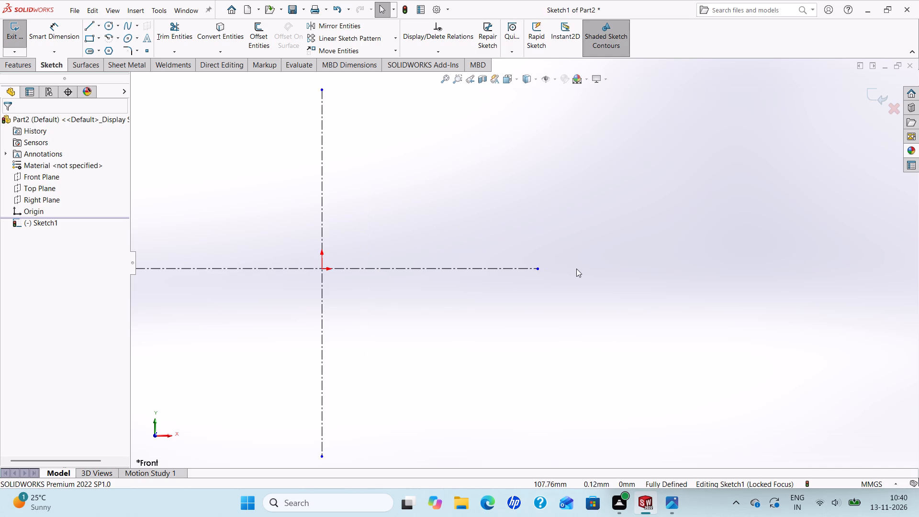
pyautogui.click(665, 504)
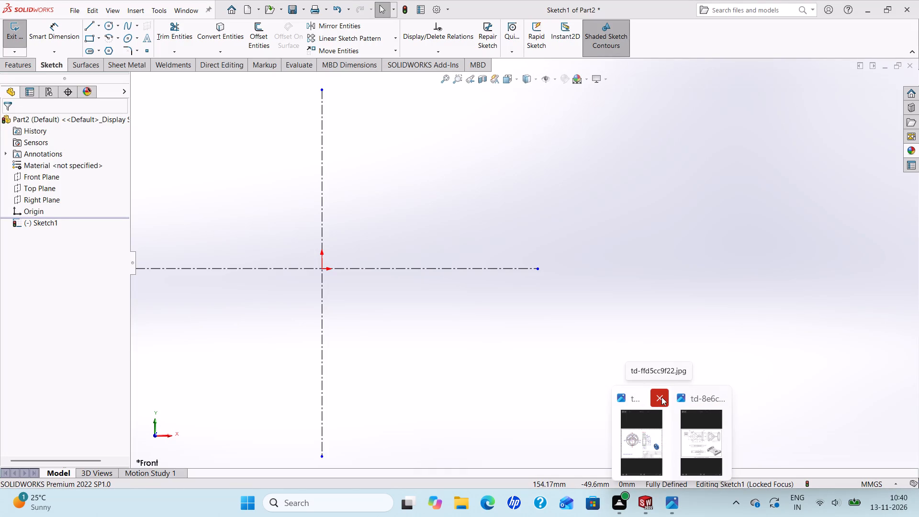
pyautogui.click(661, 397)
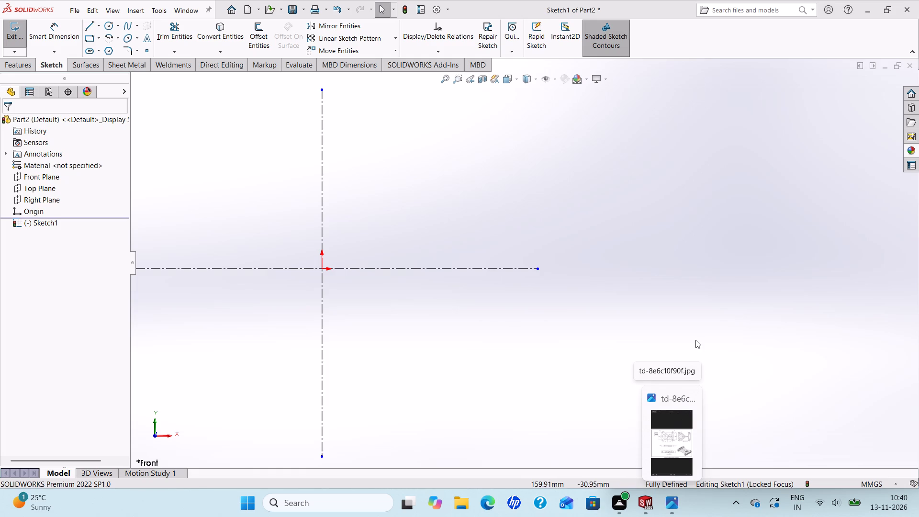
pyautogui.click(677, 436)
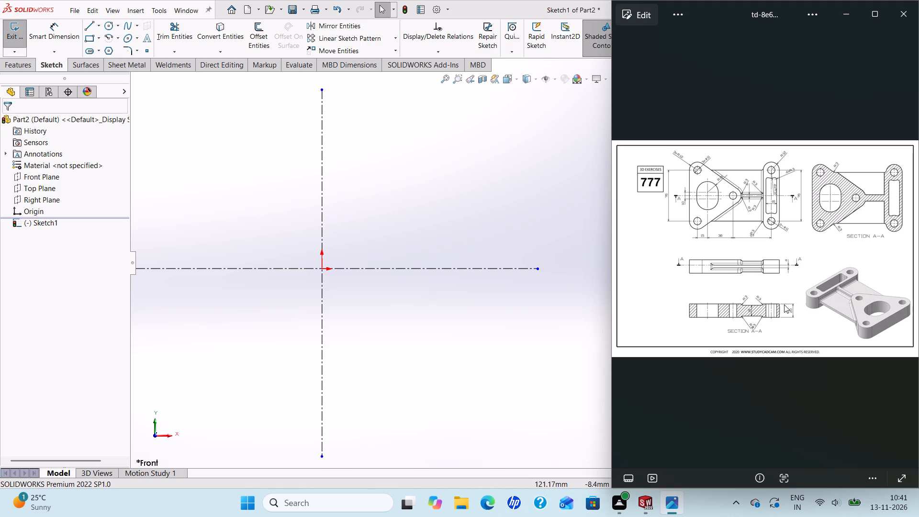
pyautogui.scroll(2, 762, 253)
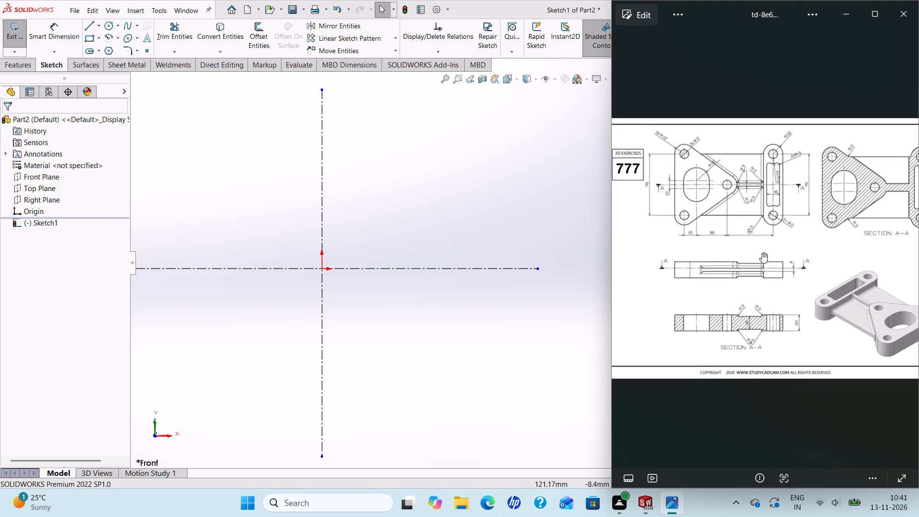
pyautogui.scroll(2, 762, 253)
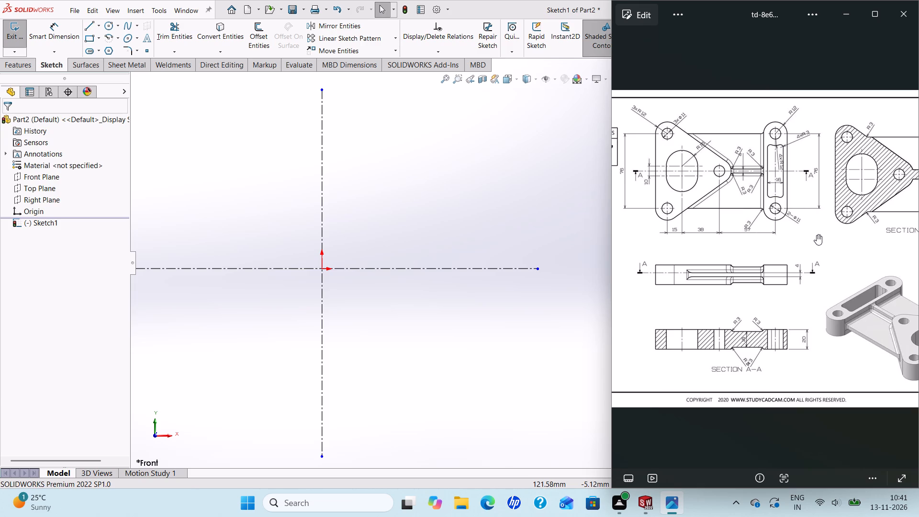
# In SOLIDWORKS, sketch two circles centred on the vertical centerline, radius about 7.3 mm above the origin and about 8.7 mm below it.
pyautogui.click(107, 25)
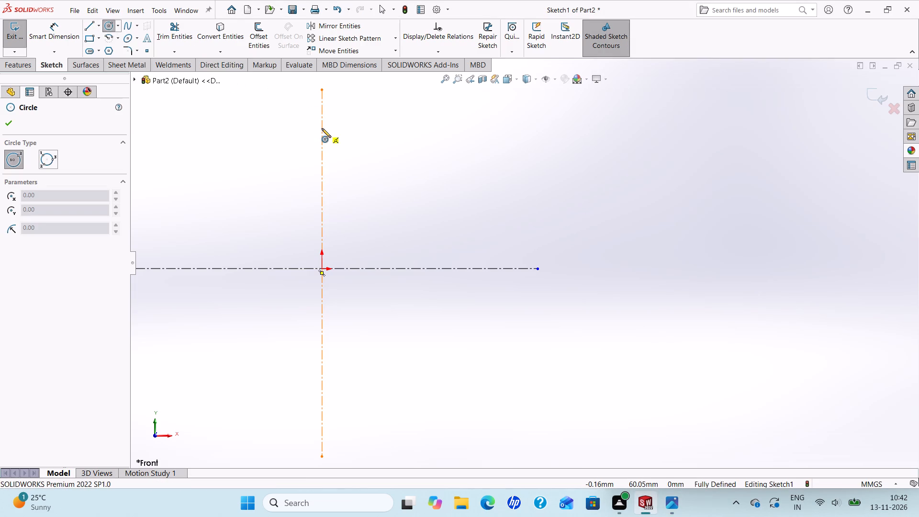
pyautogui.click(321, 174)
pyautogui.click(333, 187)
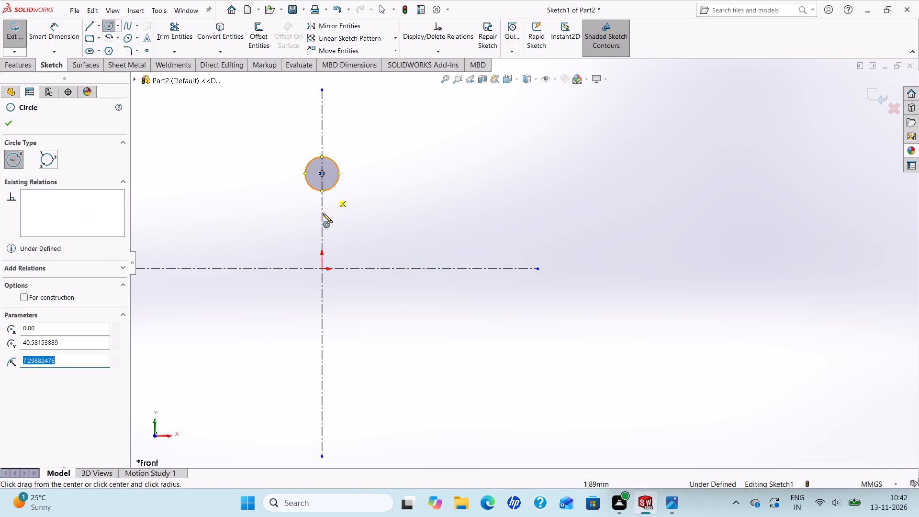
pyautogui.click(321, 346)
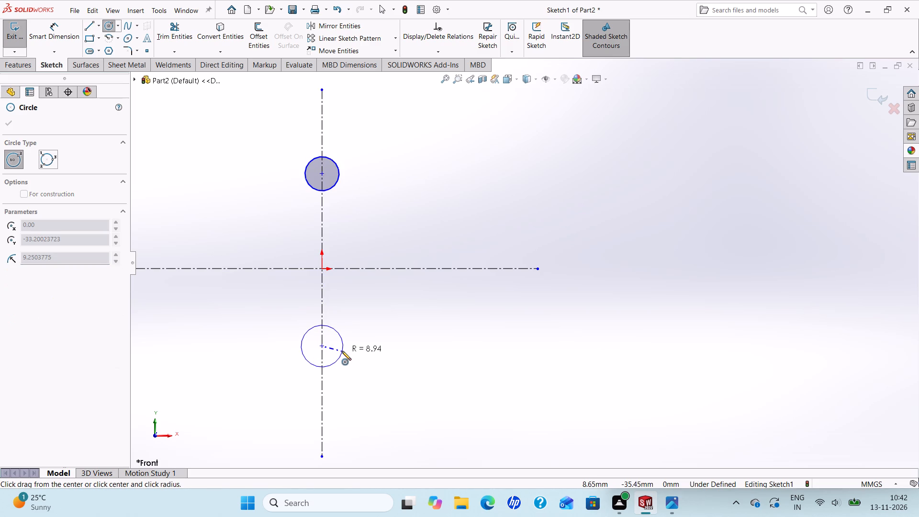
pyautogui.click(342, 351)
pyautogui.rightClick(342, 351)
pyautogui.click(363, 359)
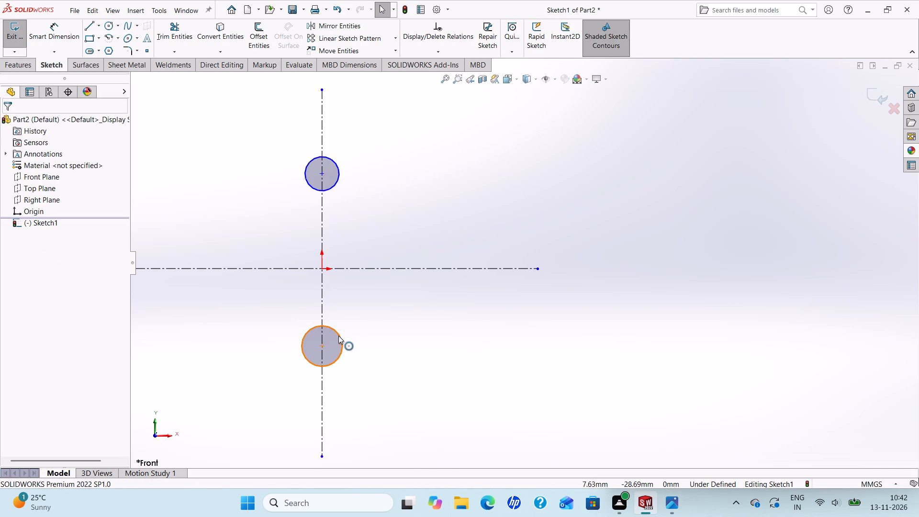
# Add an Equal relation between the upper and lower circles on the vertical centerline.
pyautogui.click(338, 336)
pyautogui.click(330, 190)
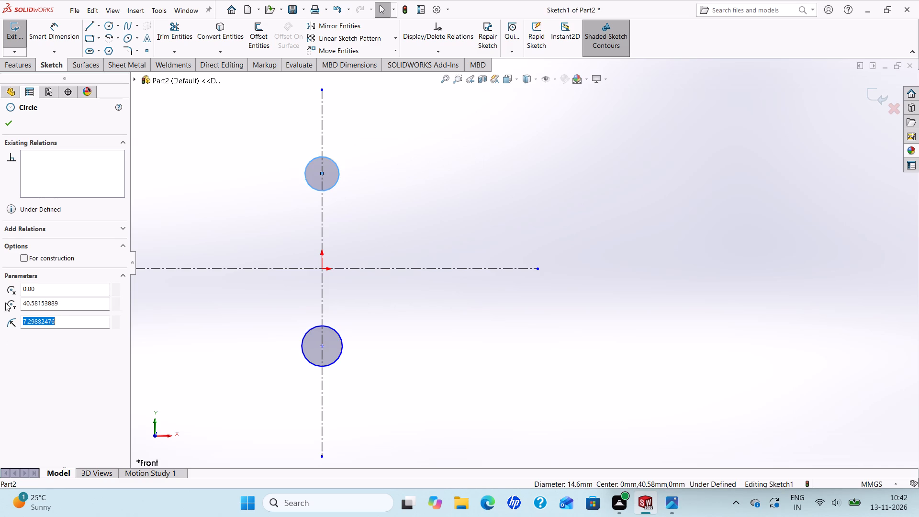
pyautogui.press('Escape')
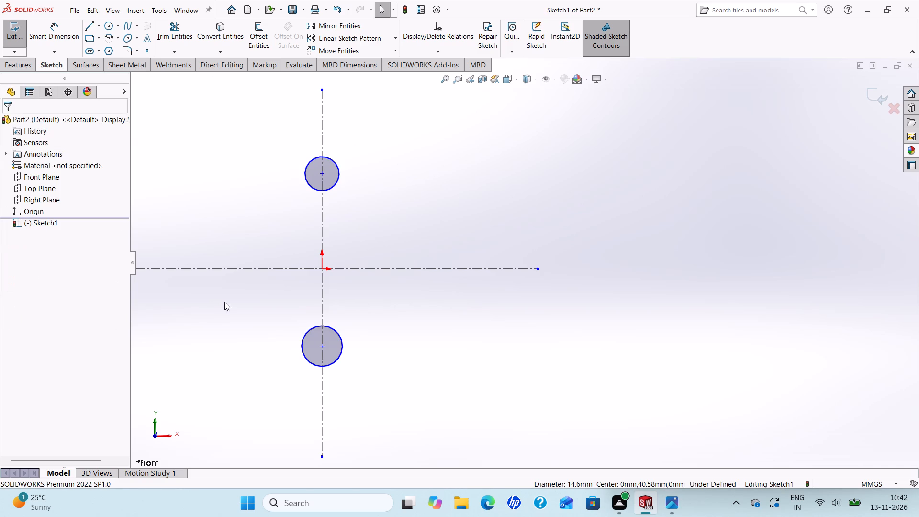
pyautogui.keyDown('ctrl'); pyautogui.click(344, 343); pyautogui.keyUp('ctrl')
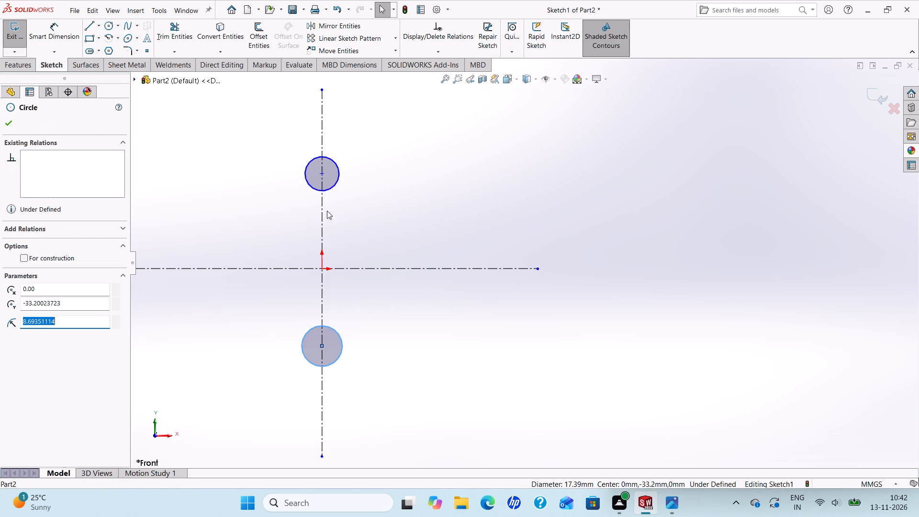
pyautogui.keyDown('ctrl'); pyautogui.click(331, 191); pyautogui.keyUp('ctrl')
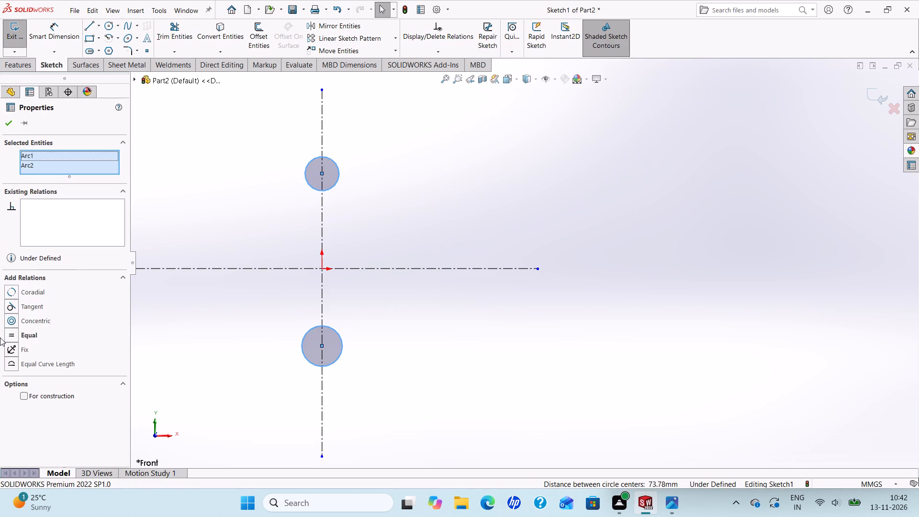
pyautogui.click(7, 334)
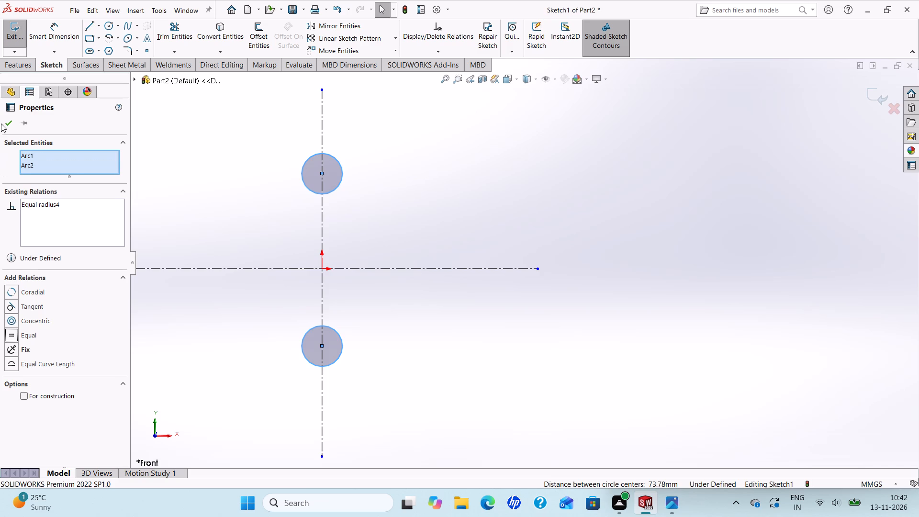
# Check the hole spacing in the reference drawing and dimension the vertical distance between the two circle centres to 76 mm.
pyautogui.click(7, 121)
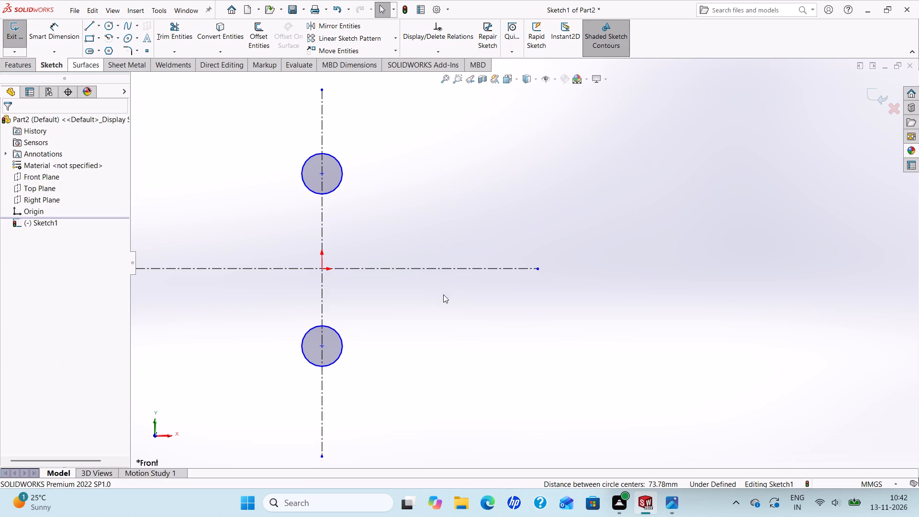
pyautogui.click(679, 502)
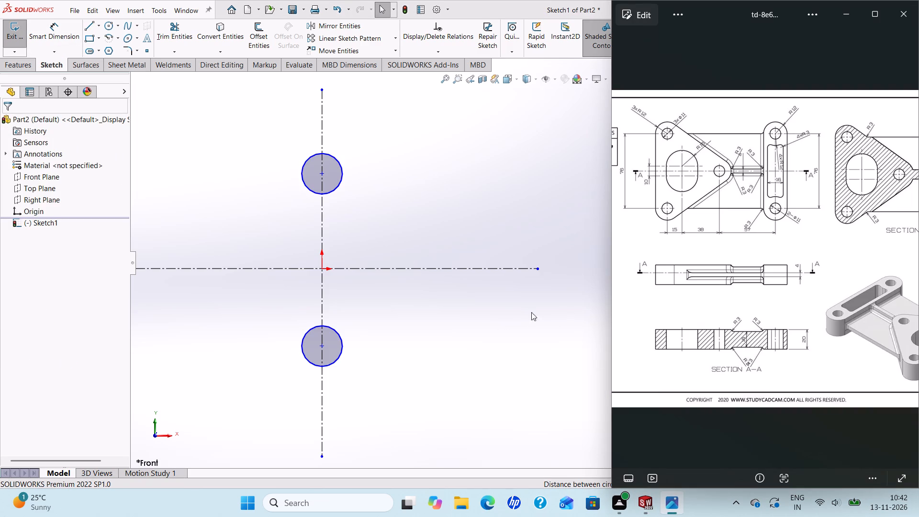
pyautogui.scroll(3, 791, 190)
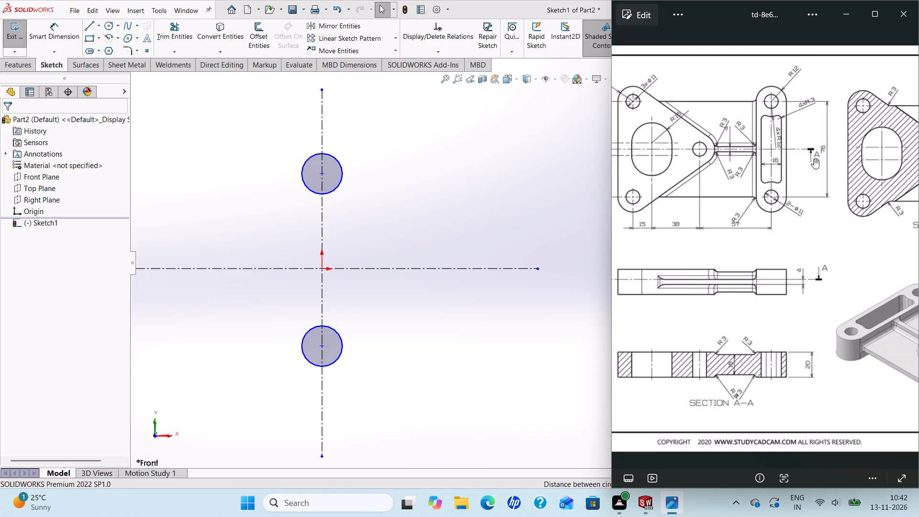
pyautogui.scroll(-2, 651, 244)
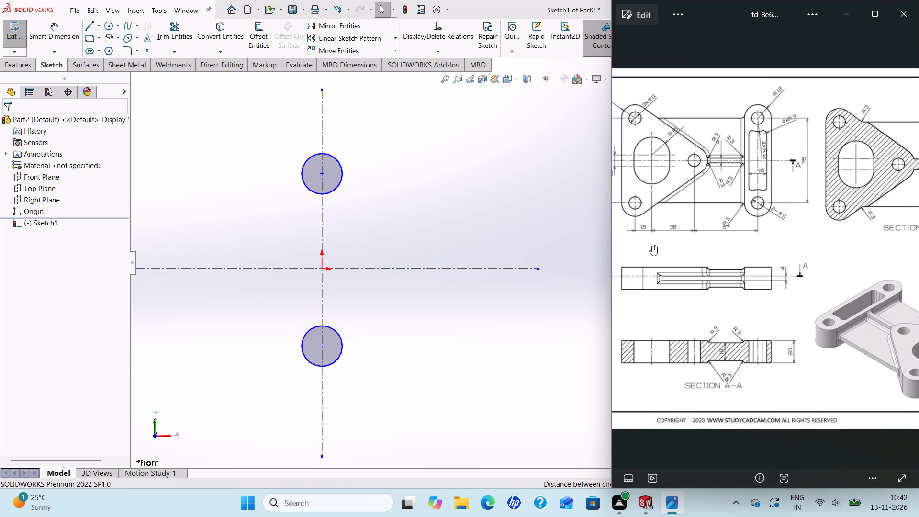
pyautogui.click(55, 39)
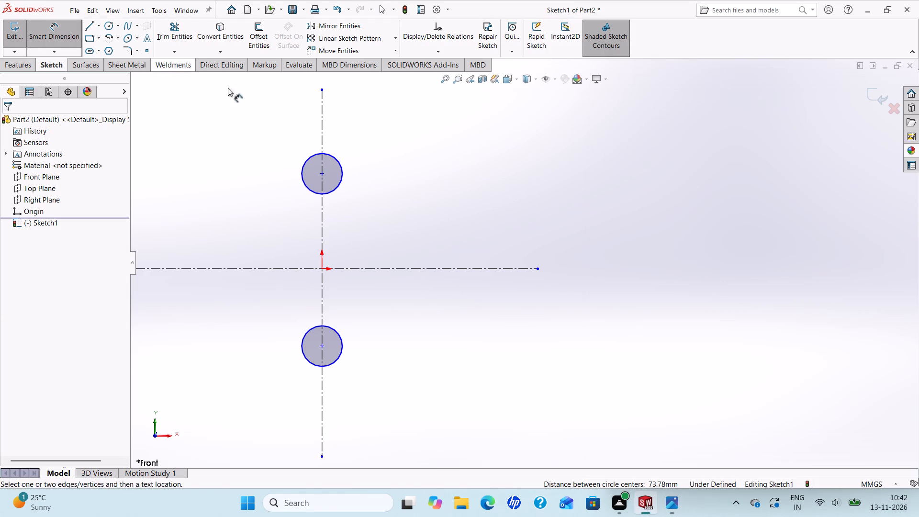
pyautogui.click(321, 172)
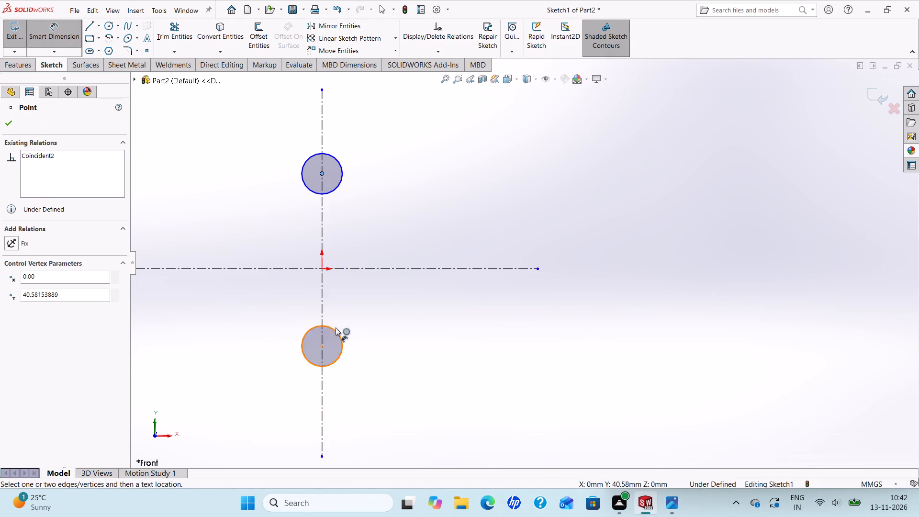
pyautogui.click(322, 346)
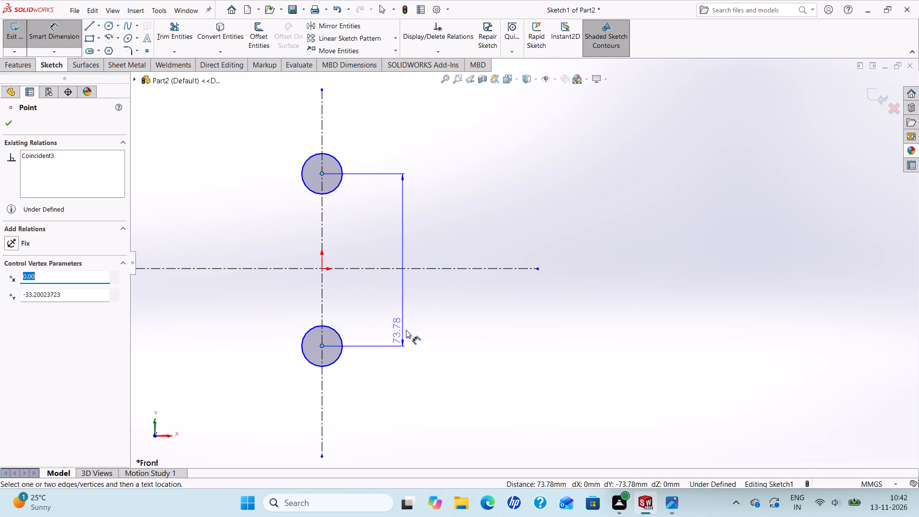
pyautogui.click(406, 330)
pyautogui.write('76')
pyautogui.press('Return')
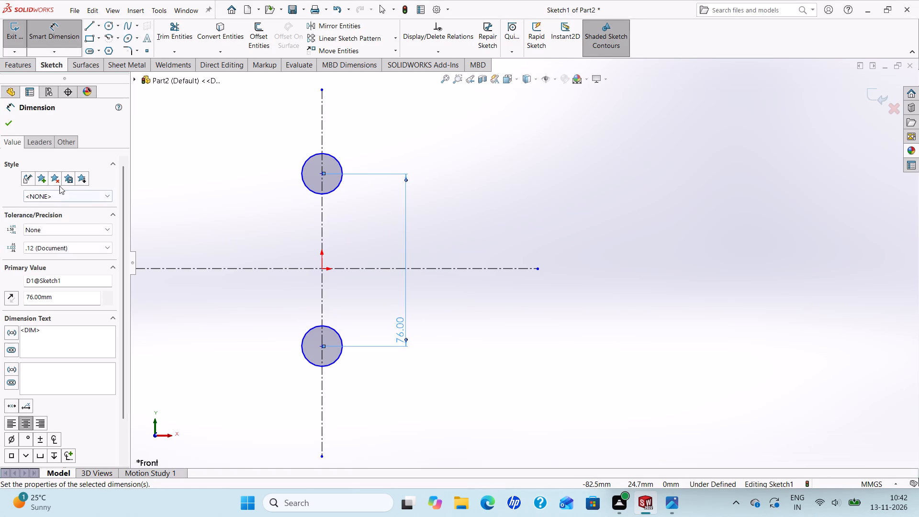
pyautogui.click(6, 116)
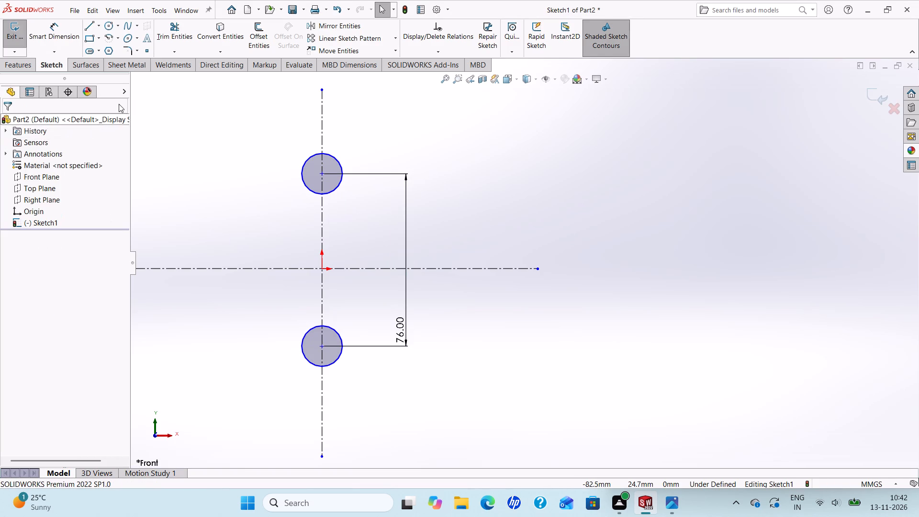
# Dimension the lower circle's centre 38 mm from the horizontal centerline.
pyautogui.click(63, 37)
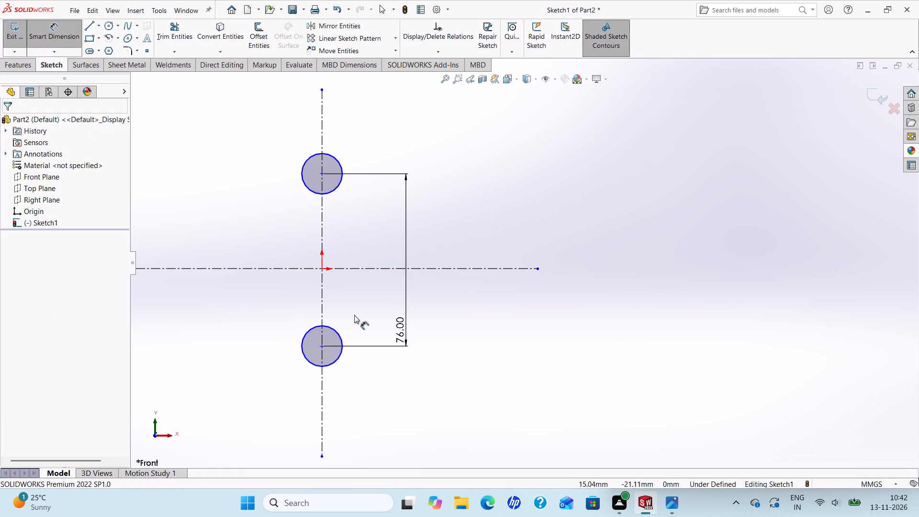
pyautogui.click(321, 348)
pyautogui.click(326, 268)
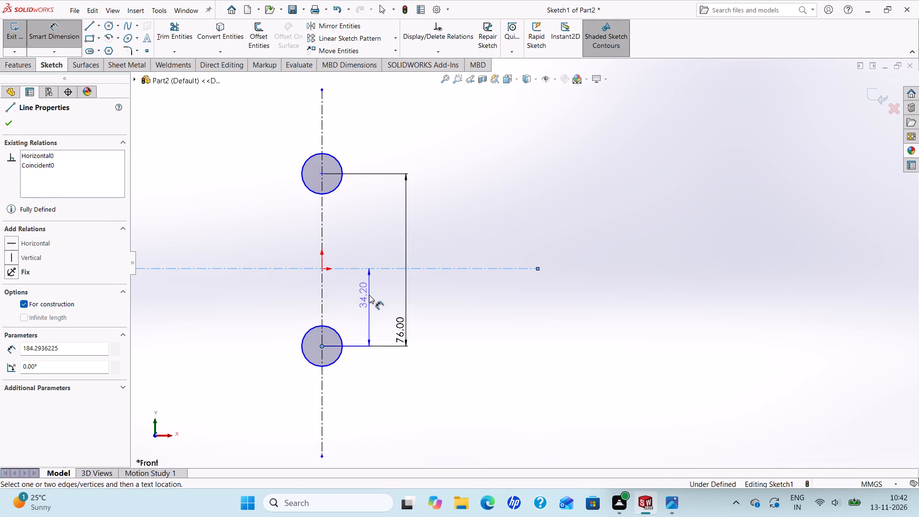
pyautogui.click(369, 295)
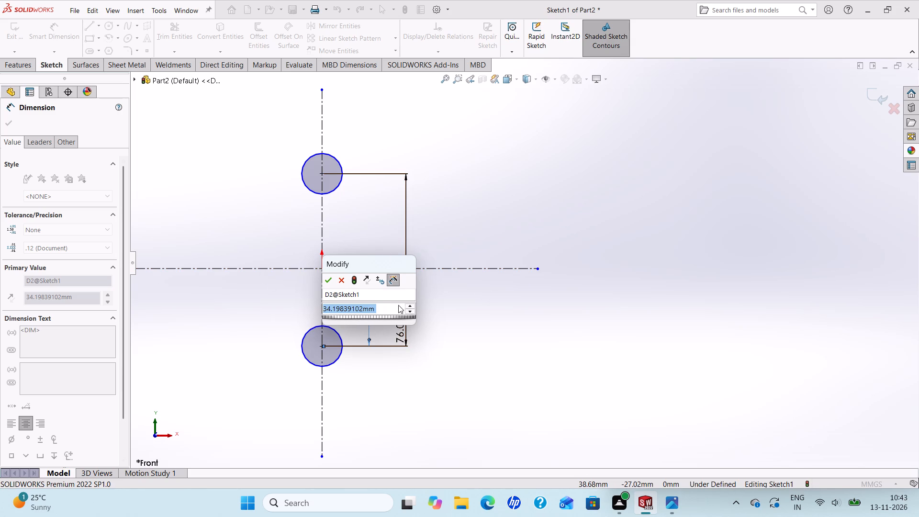
pyautogui.write('38')
pyautogui.press('Return')
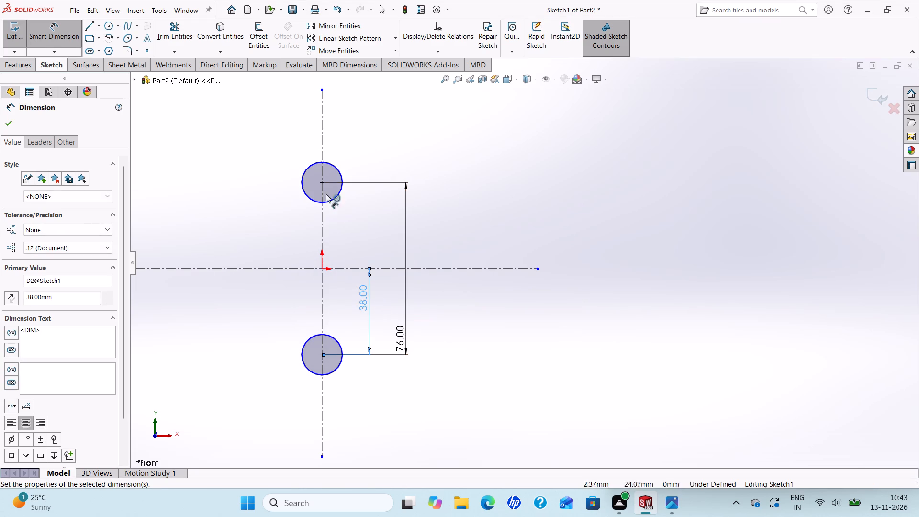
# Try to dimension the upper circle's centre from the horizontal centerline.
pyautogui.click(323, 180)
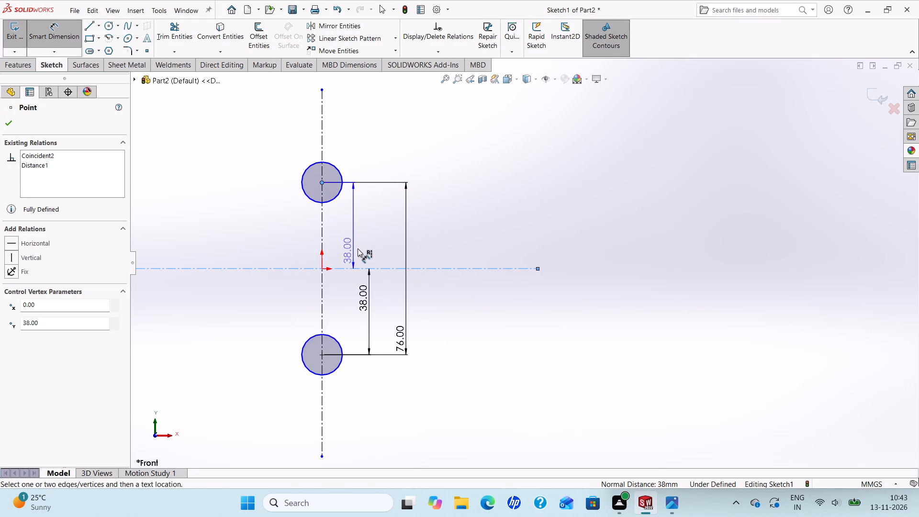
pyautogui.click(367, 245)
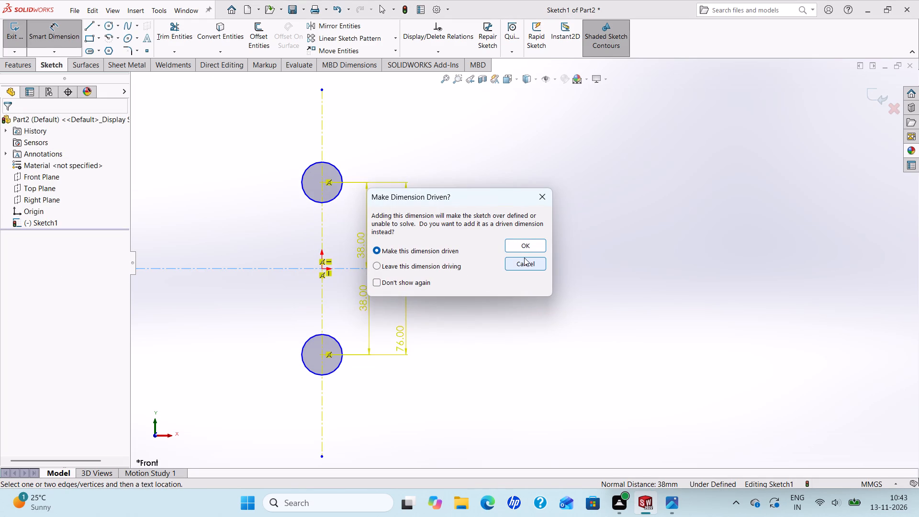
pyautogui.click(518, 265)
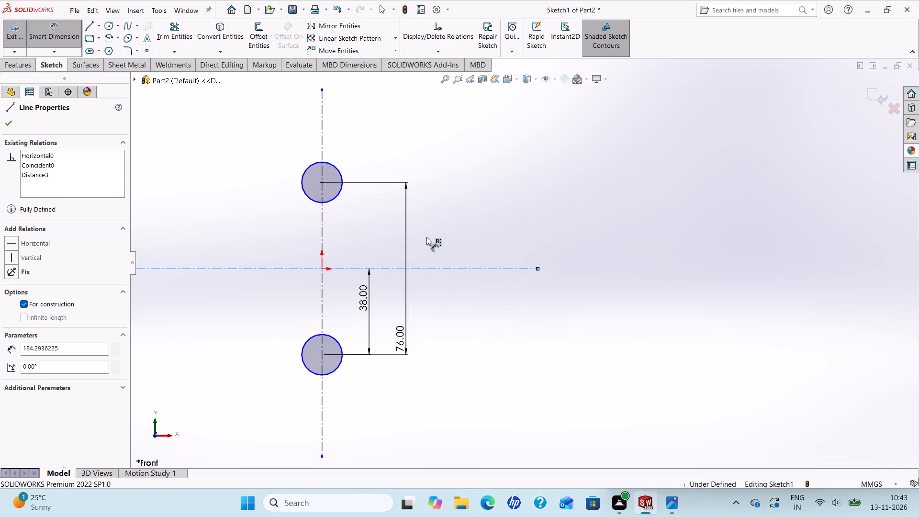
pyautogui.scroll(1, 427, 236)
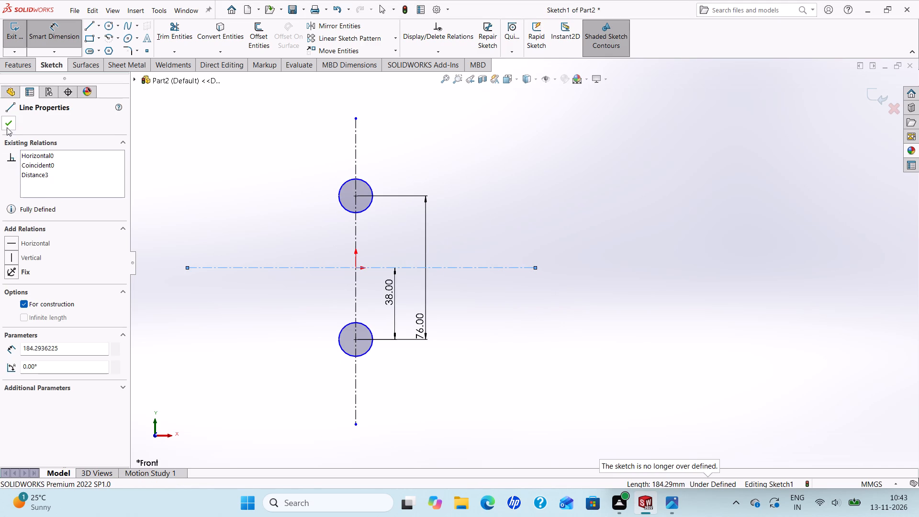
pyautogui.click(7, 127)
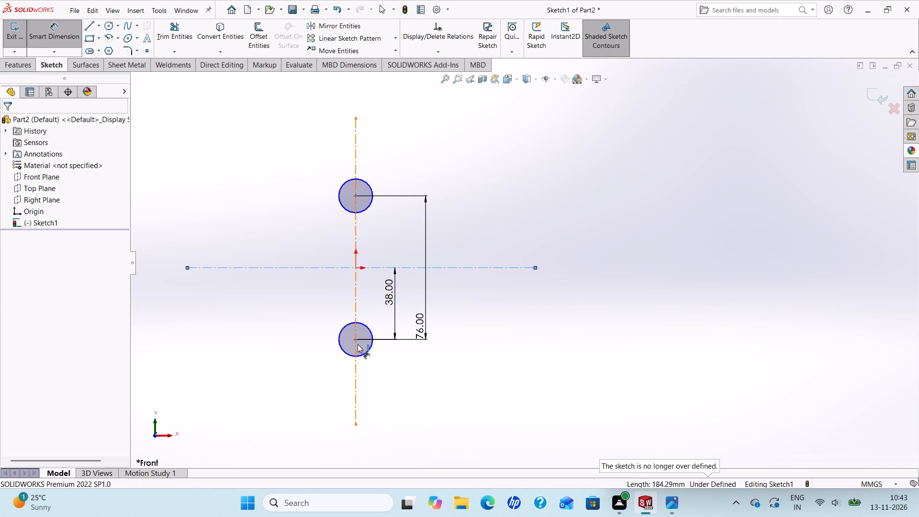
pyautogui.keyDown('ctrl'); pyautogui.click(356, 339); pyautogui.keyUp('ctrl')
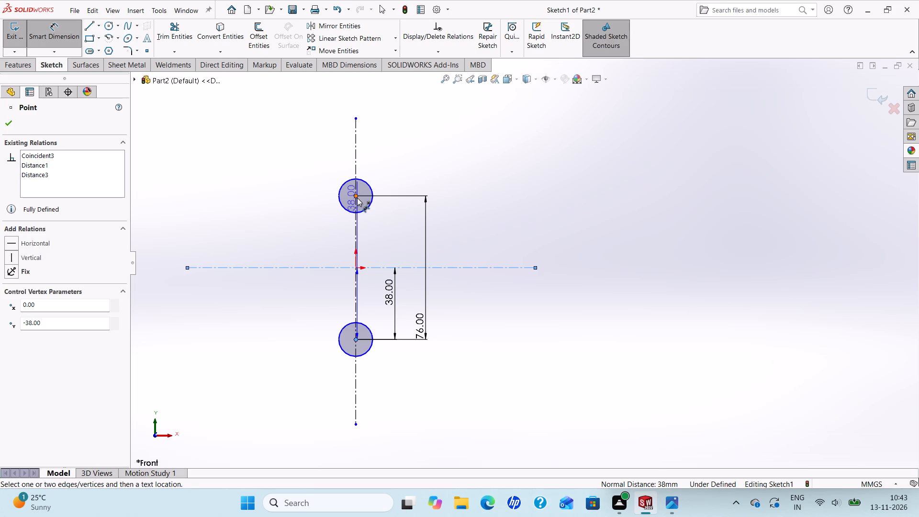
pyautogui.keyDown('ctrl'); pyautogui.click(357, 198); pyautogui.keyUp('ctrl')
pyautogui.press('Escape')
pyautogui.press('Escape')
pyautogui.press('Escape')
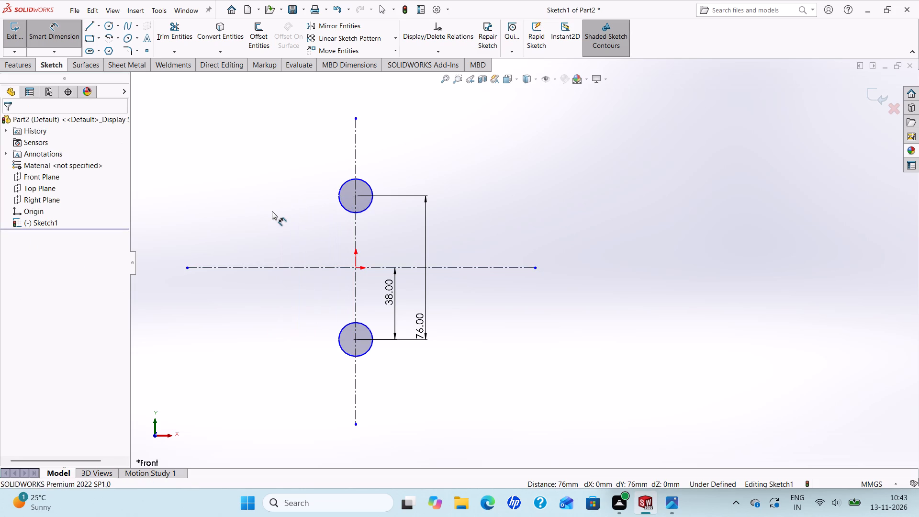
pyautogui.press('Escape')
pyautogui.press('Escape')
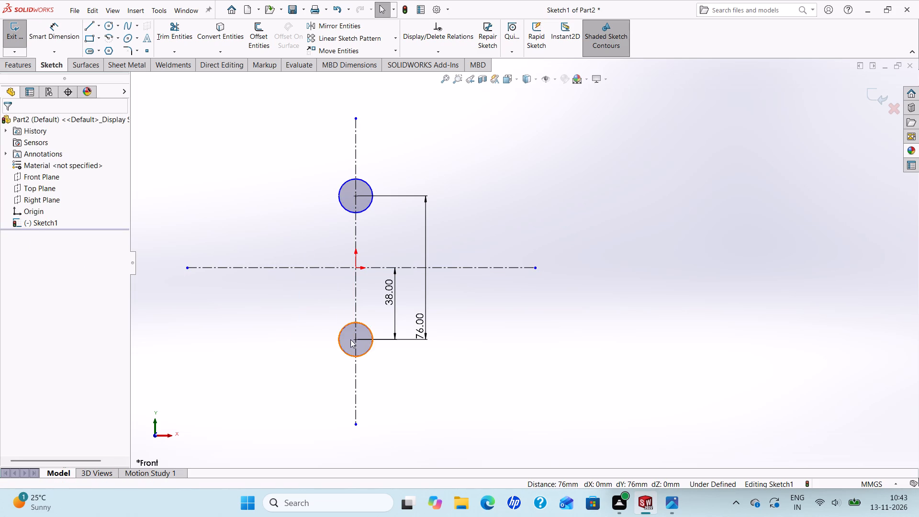
# Add a Vertical relation between the centre points of the lower and upper circles.
pyautogui.keyDown('ctrl'); pyautogui.click(356, 340); pyautogui.keyUp('ctrl')
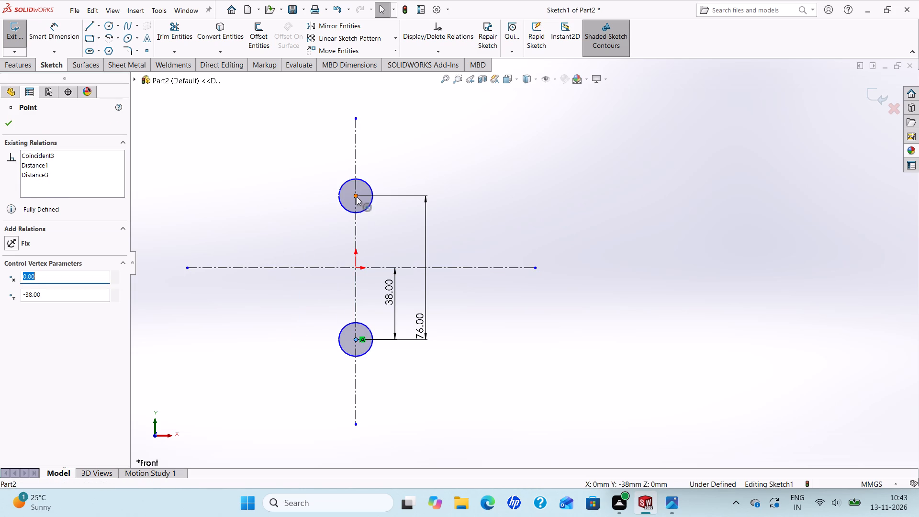
pyautogui.keyDown('ctrl'); pyautogui.click(357, 197); pyautogui.keyUp('ctrl')
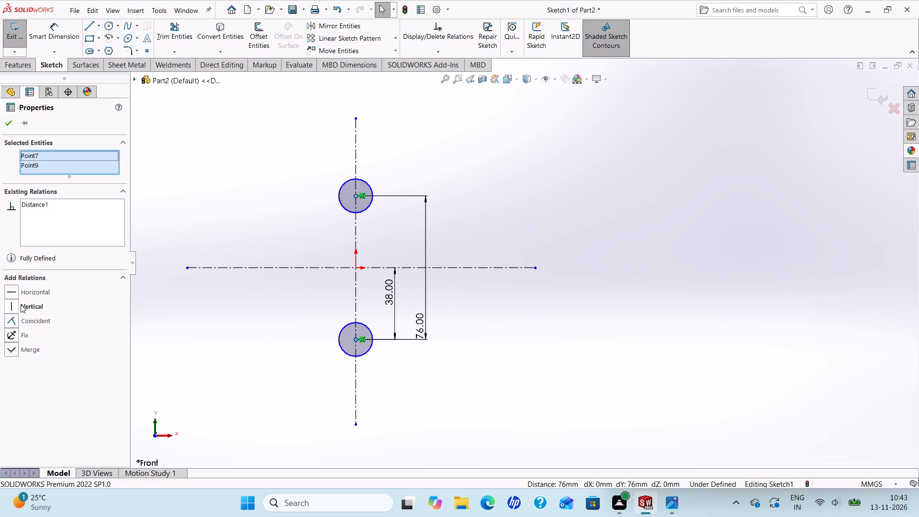
pyautogui.click(13, 302)
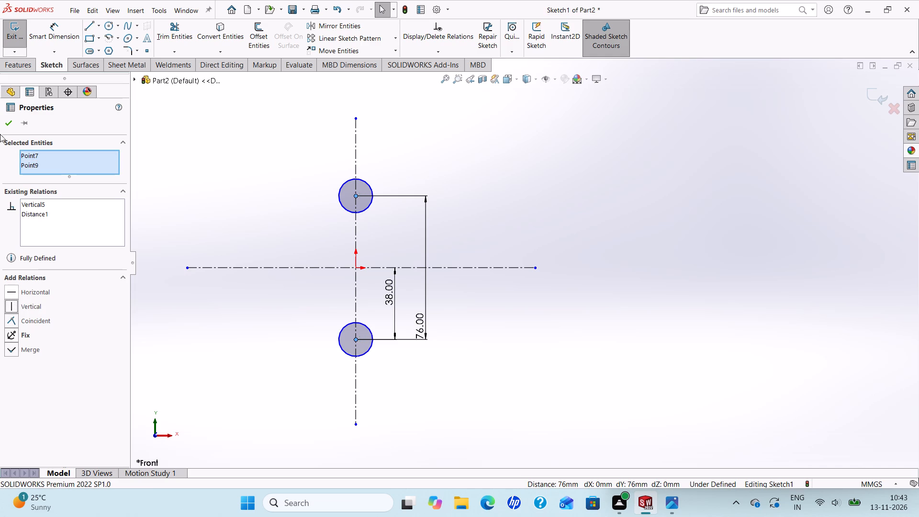
pyautogui.click(5, 125)
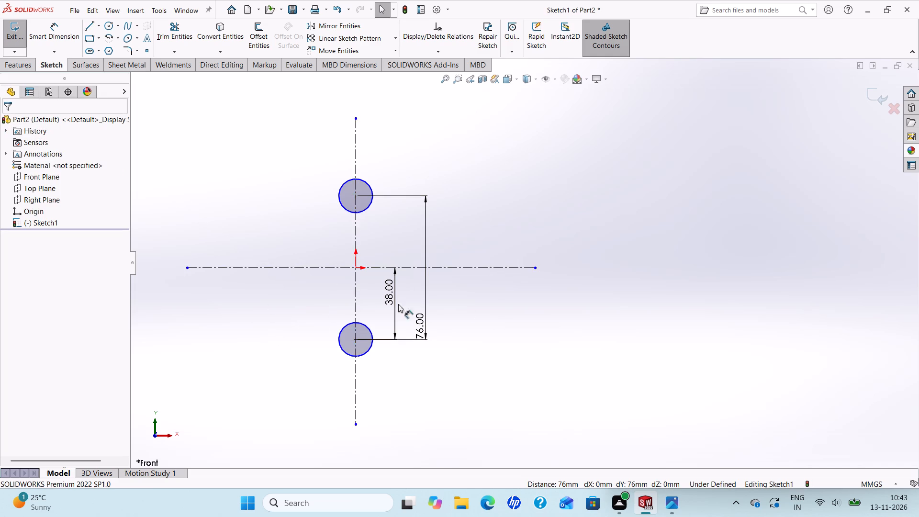
# Dimension the upper circle's diameter to 11 mm.
pyautogui.click(58, 31)
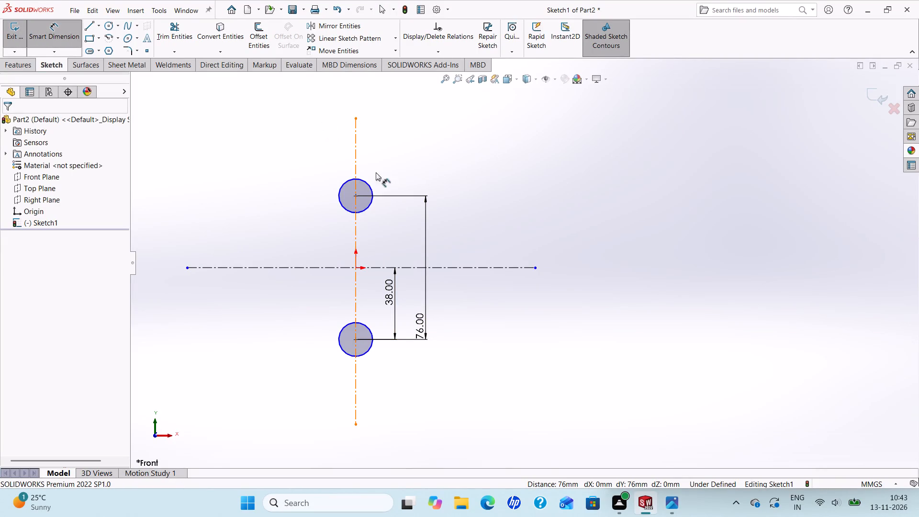
pyautogui.click(370, 183)
pyautogui.click(464, 124)
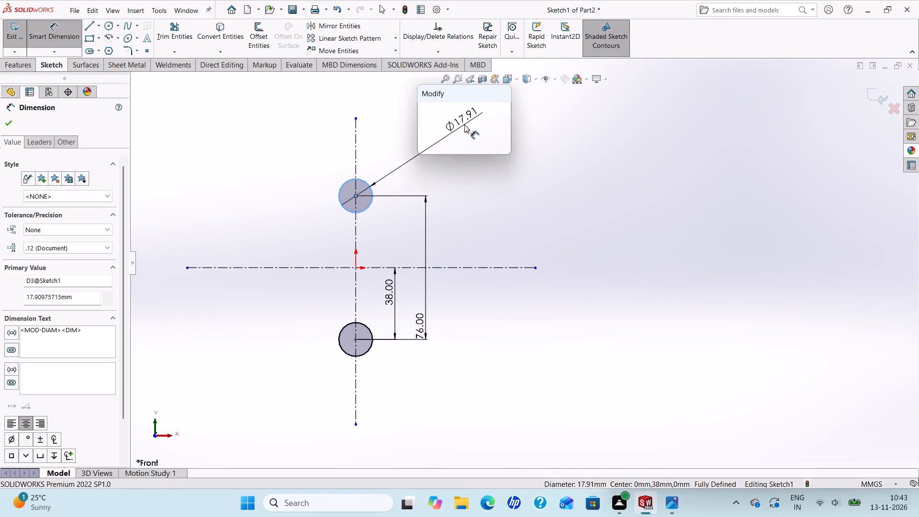
pyautogui.write('11')
pyautogui.press('Return')
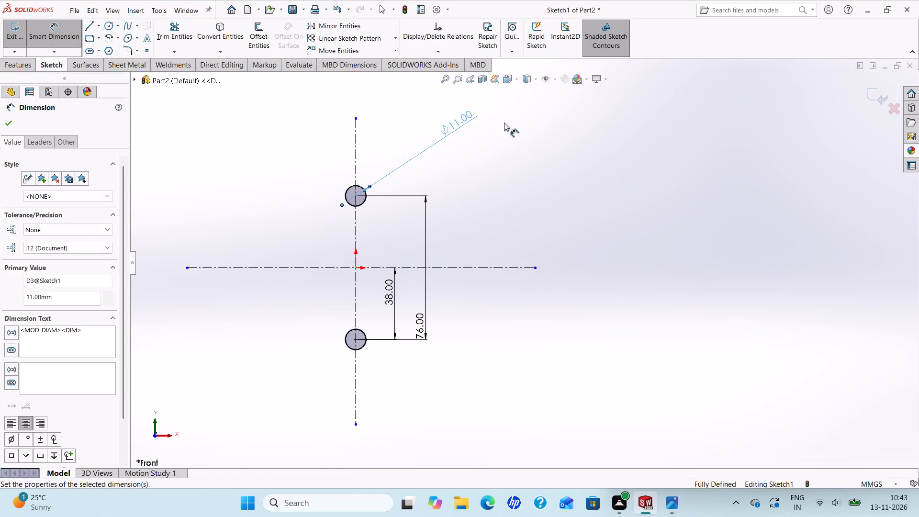
pyautogui.click(8, 122)
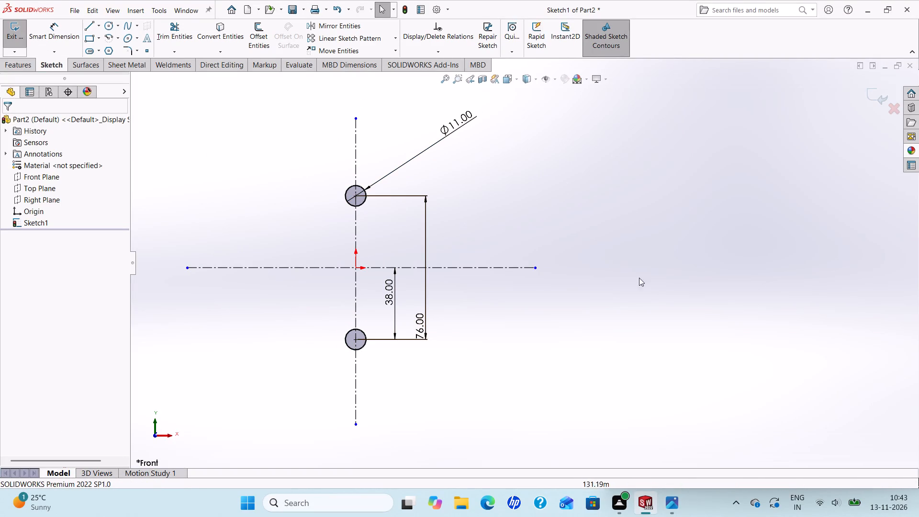
# Check the drawing, then sketch a 180° centerpoint arc of about 20.3 mm radius over the upper circle, concentric with it.
pyautogui.click(669, 503)
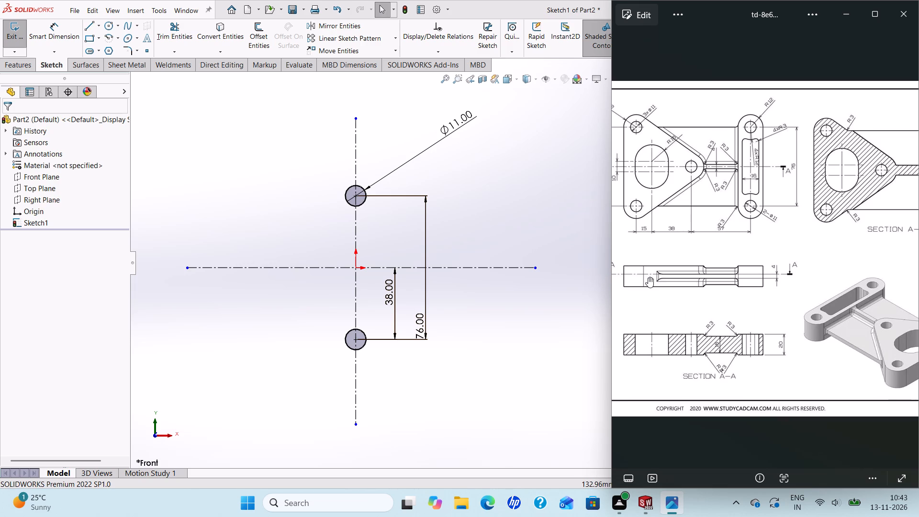
pyautogui.click(115, 39)
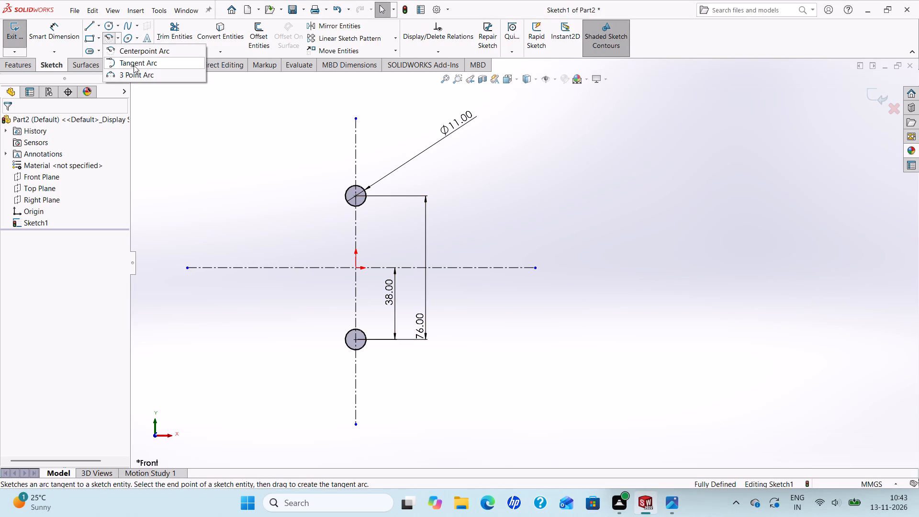
pyautogui.click(133, 52)
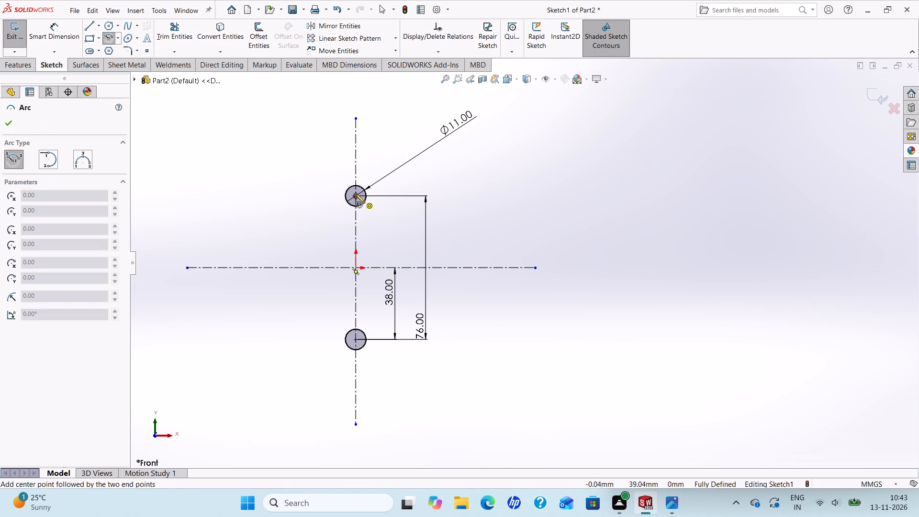
pyautogui.click(354, 196)
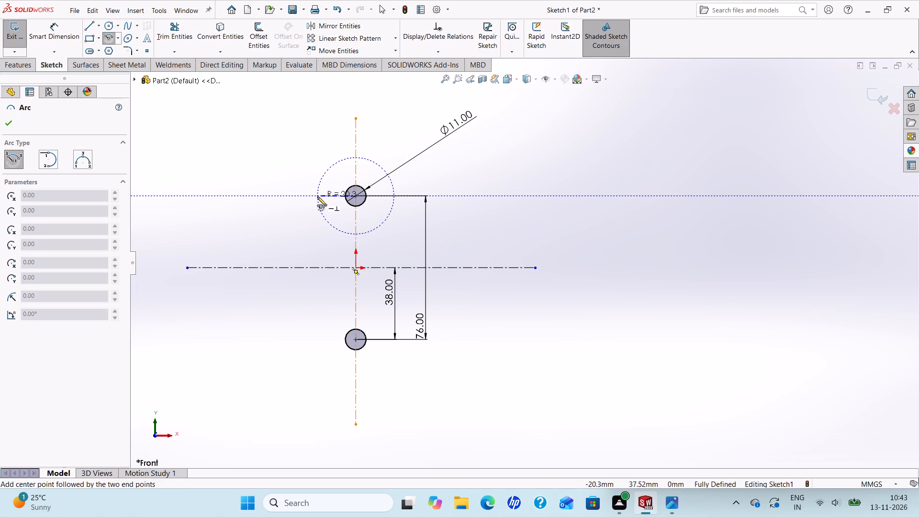
pyautogui.click(317, 197)
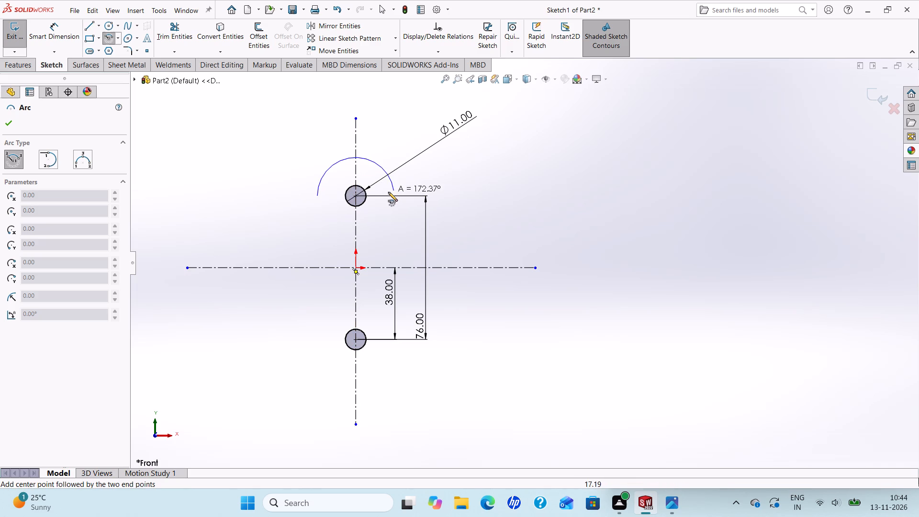
pyautogui.click(394, 197)
pyautogui.rightClick(394, 197)
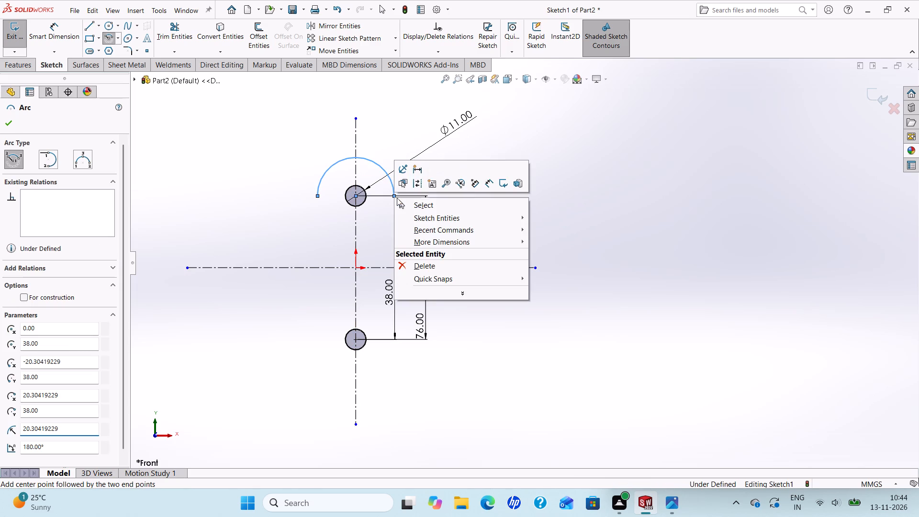
# Dimension the radius of the arc over the upper circle to 12 mm.
pyautogui.click(426, 203)
pyautogui.click(55, 34)
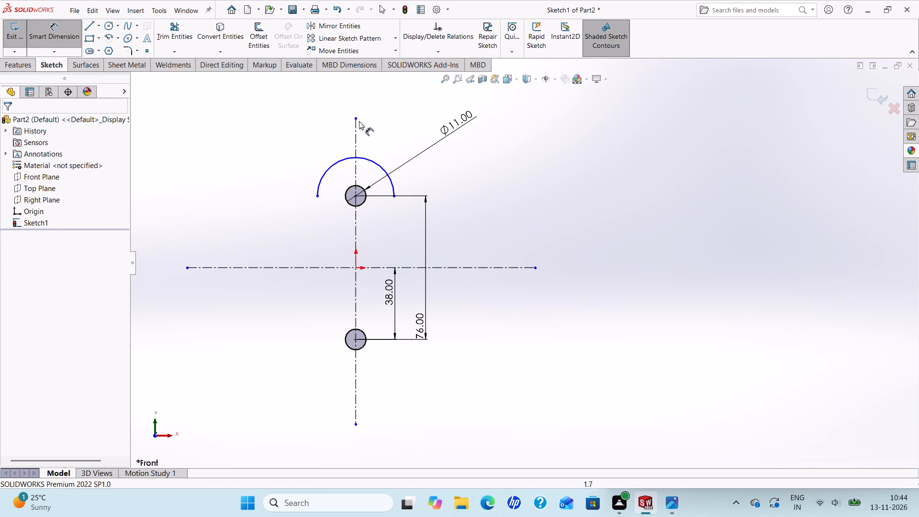
pyautogui.click(372, 162)
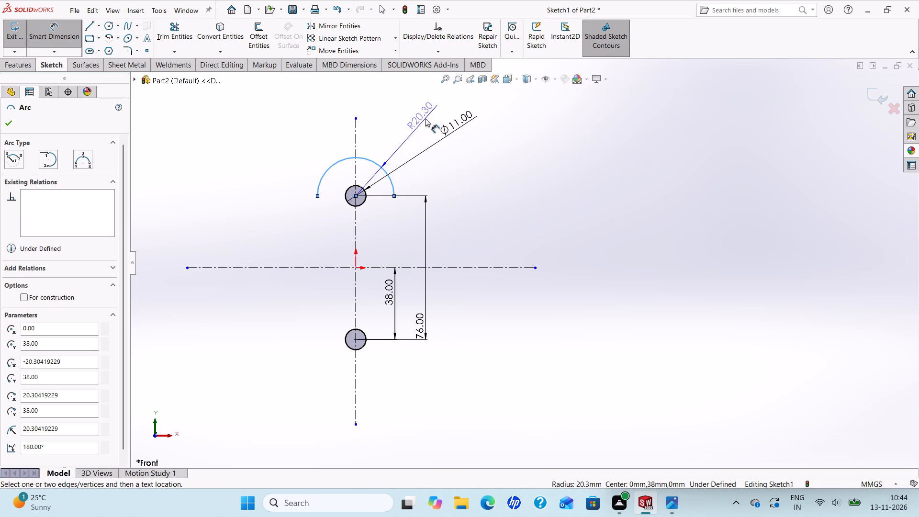
pyautogui.click(425, 118)
pyautogui.write('12')
pyautogui.press('Return')
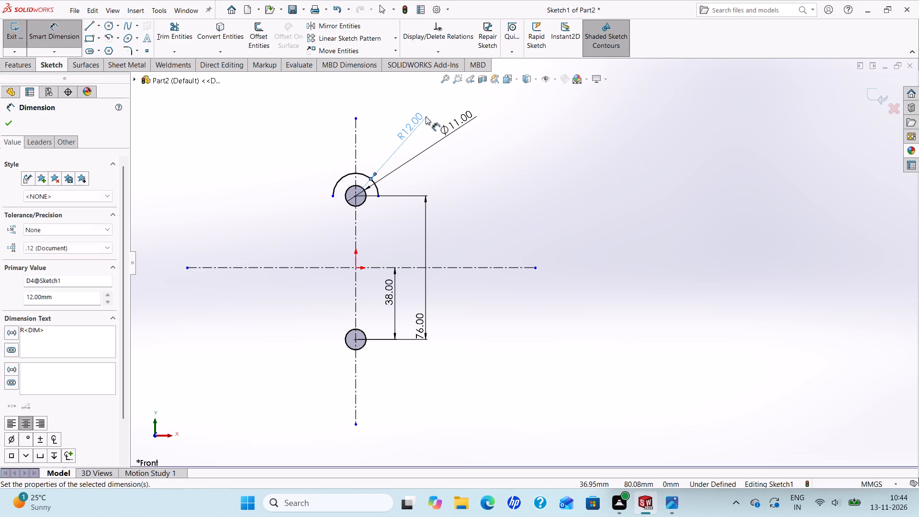
pyautogui.click(8, 126)
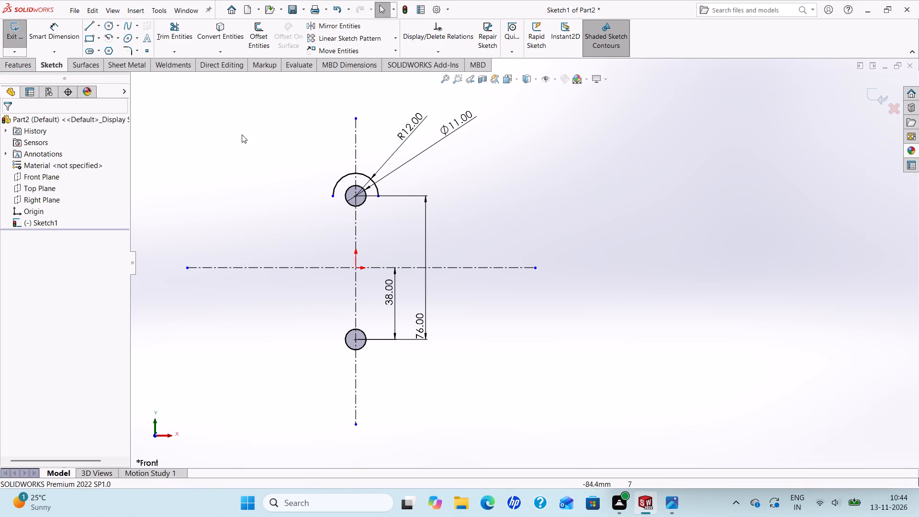
# Check the drawing, then mirror the R12 arc about the horizontal centerline, keeping the original as a copy.
pyautogui.click(671, 505)
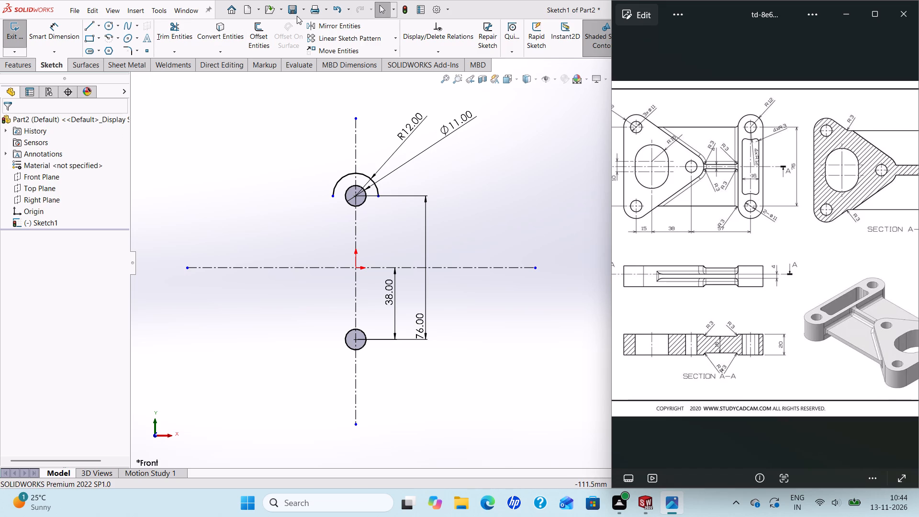
pyautogui.click(333, 26)
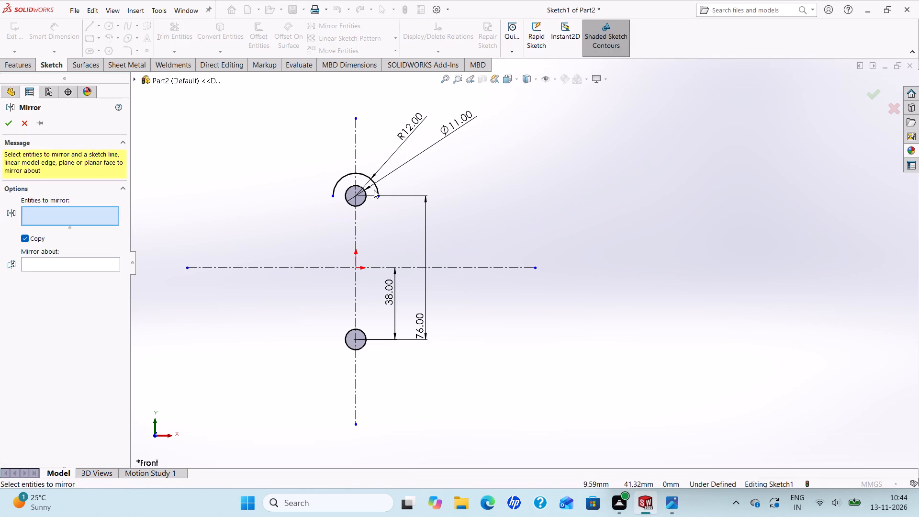
pyautogui.click(378, 188)
pyautogui.click(100, 265)
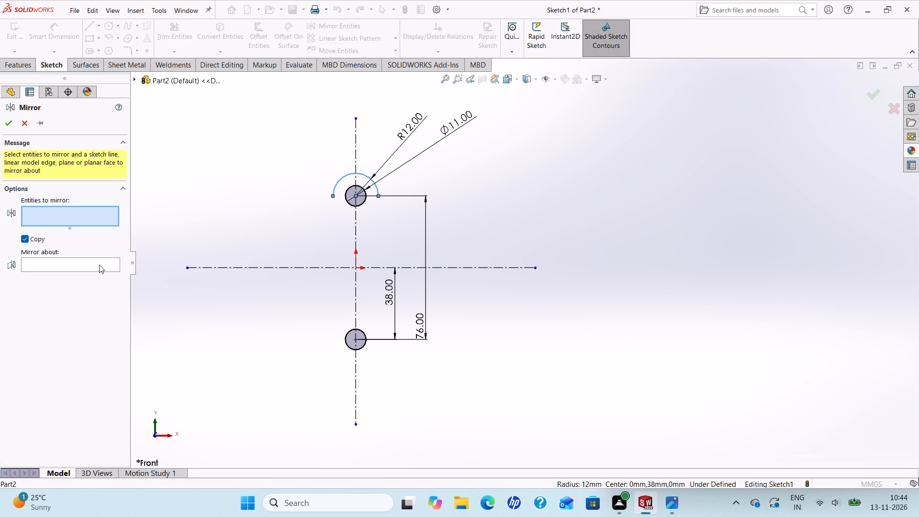
pyautogui.click(311, 267)
pyautogui.click(5, 121)
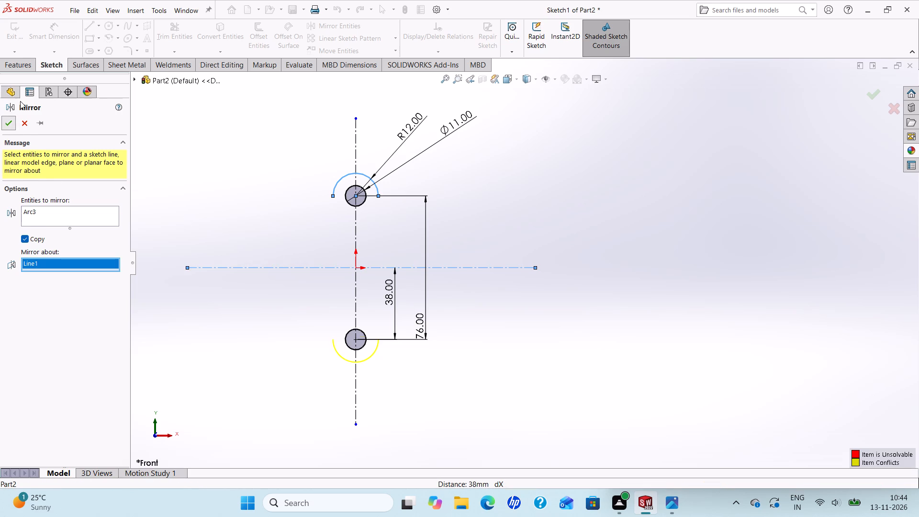
# Close the bar outline with two vertical lines, about 76 mm long, joining the ends of the upper and lower arcs on both sides.
pyautogui.click(89, 24)
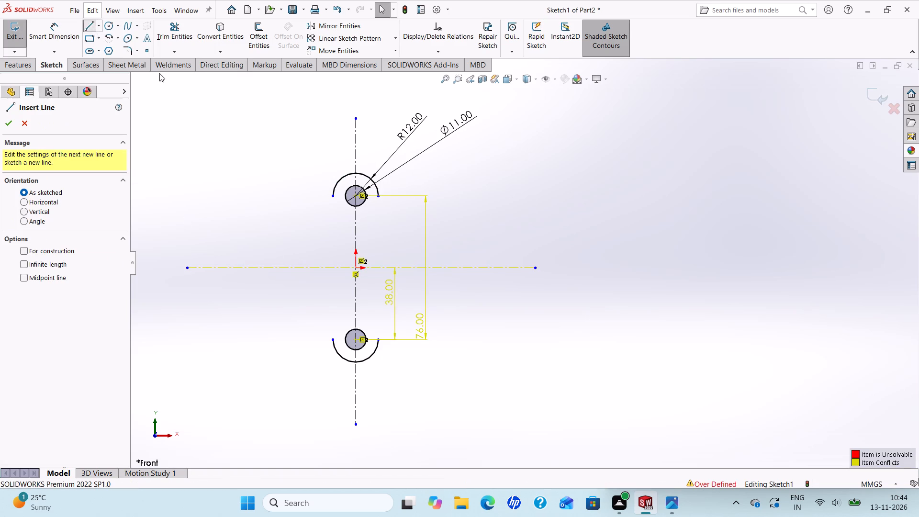
pyautogui.click(377, 337)
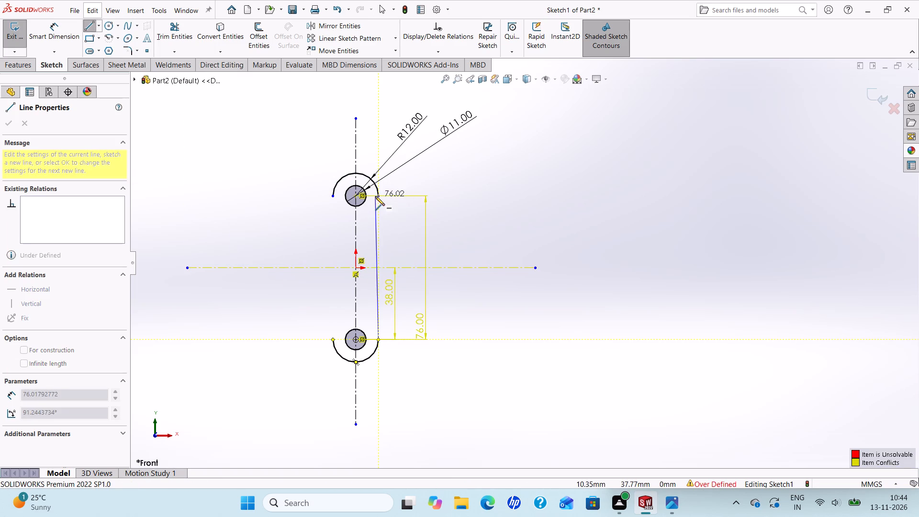
pyautogui.click(379, 197)
pyautogui.rightClick(379, 197)
pyautogui.click(397, 203)
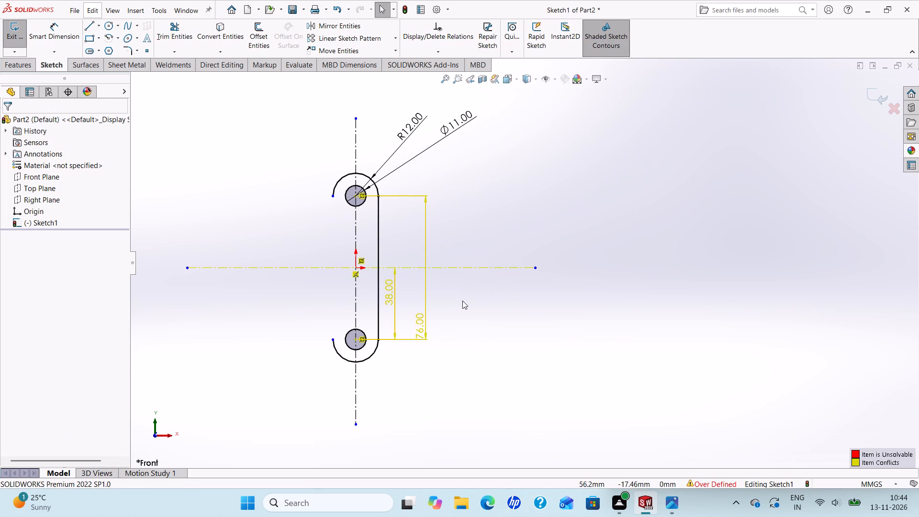
pyautogui.click(88, 25)
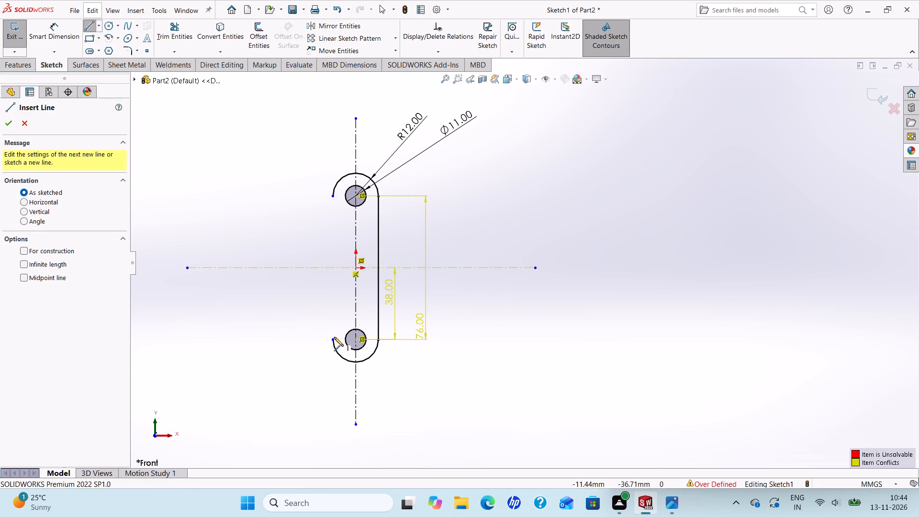
pyautogui.moveTo(332, 340); pyautogui.dragTo(335, 335)
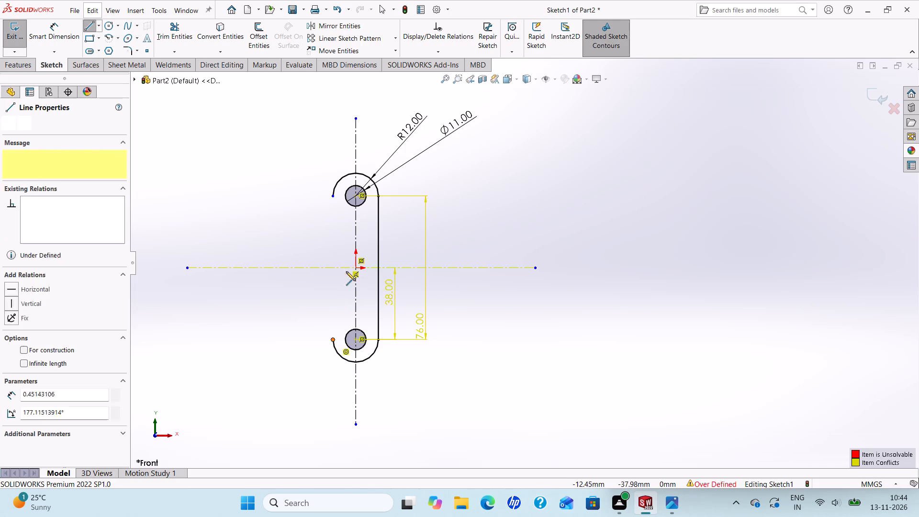
pyautogui.click(332, 196)
pyautogui.rightClick(332, 196)
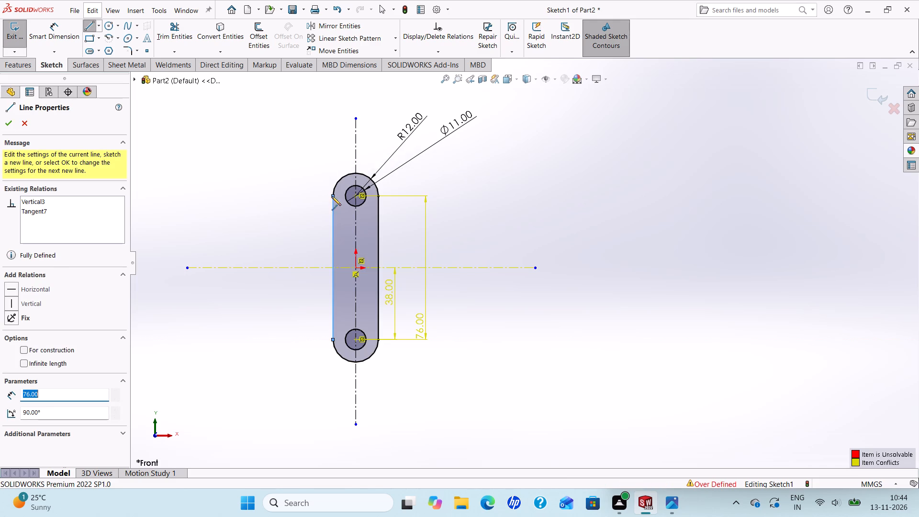
pyautogui.click(351, 204)
# Delete the 38 mm dimension between the horizontal centerline and the lower circle's centre.
pyautogui.scroll(1, 458, 291)
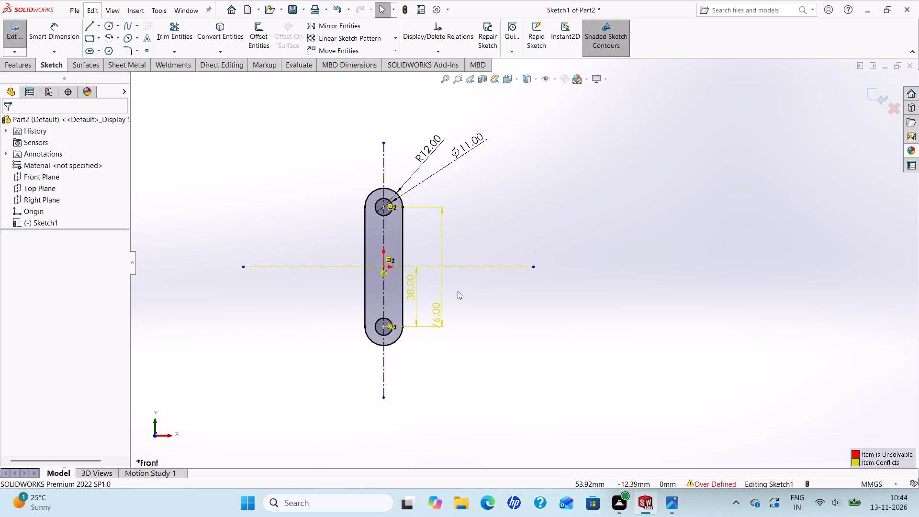
pyautogui.scroll(-1, 458, 292)
pyautogui.scroll(1, 465, 218)
pyautogui.scroll(-1, 485, 216)
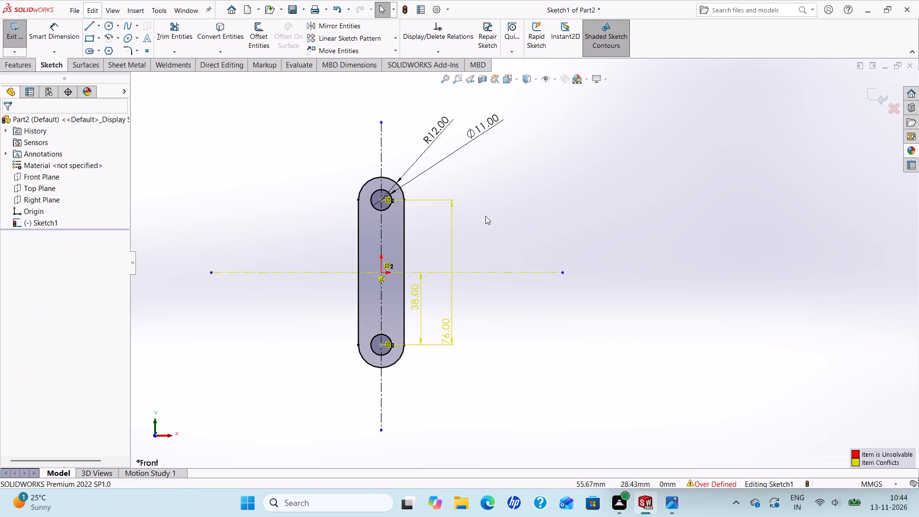
pyautogui.click(418, 302)
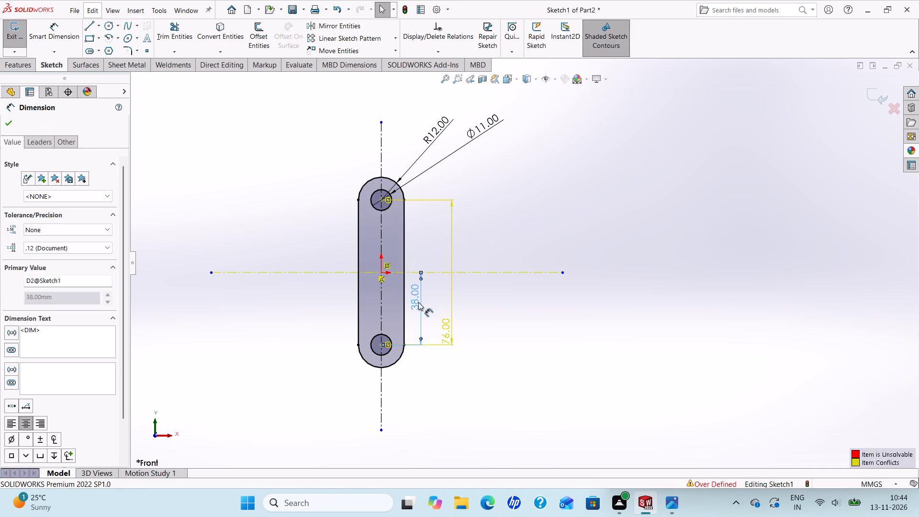
pyautogui.press('Delete')
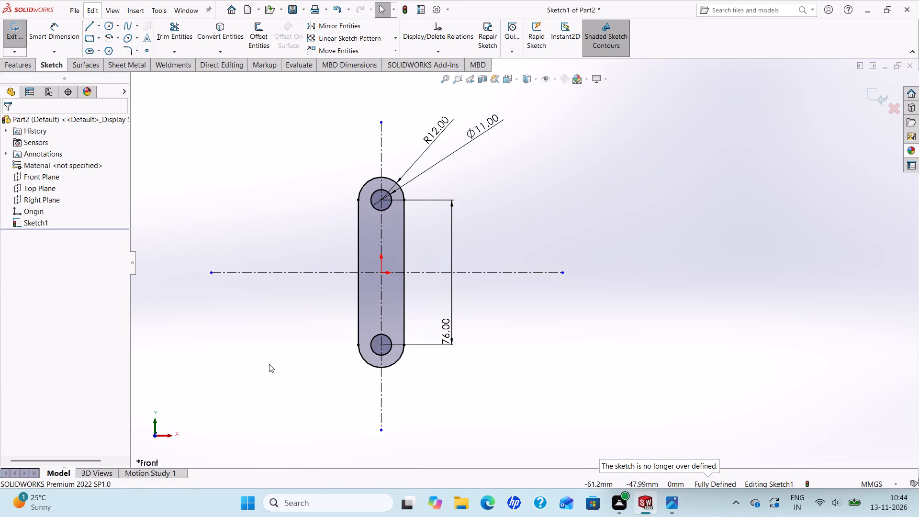
# Add a Symmetric relation between the upper and lower circles about the horizontal centerline.
pyautogui.keyDown('ctrl'); pyautogui.click(386, 352); pyautogui.keyUp('ctrl')
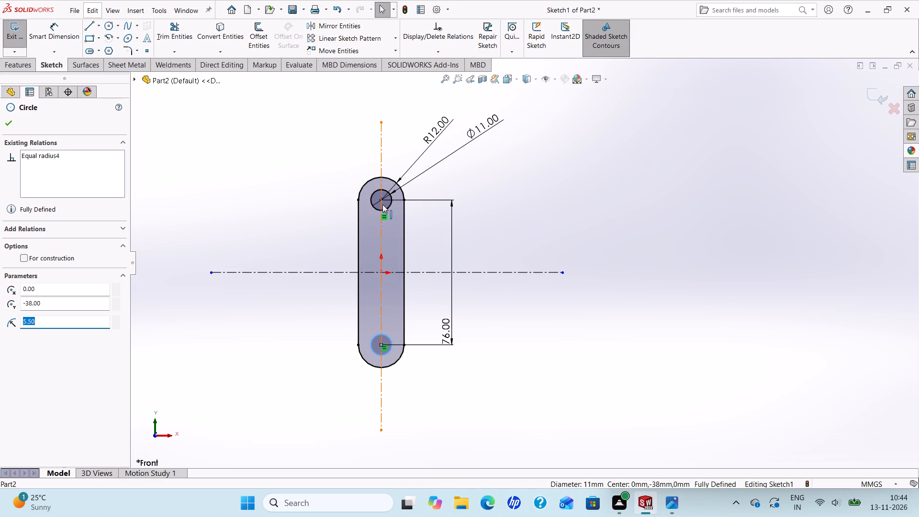
pyautogui.keyDown('ctrl'); pyautogui.click(387, 205); pyautogui.keyUp('ctrl')
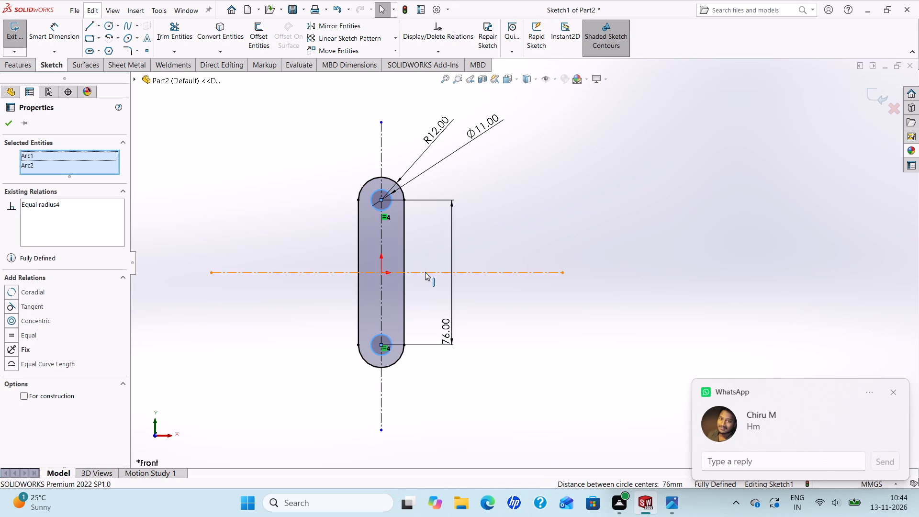
pyautogui.keyDown('ctrl'); pyautogui.click(425, 272); pyautogui.keyUp('ctrl')
pyautogui.click(8, 300)
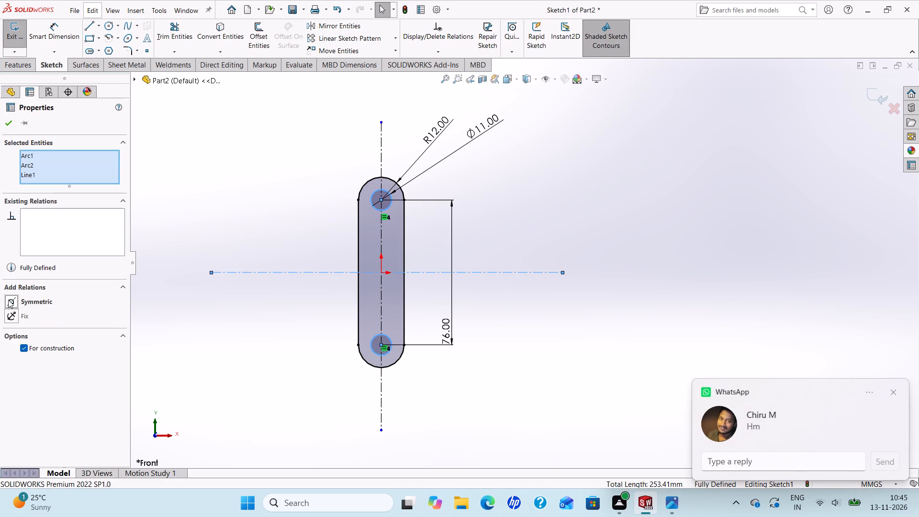
pyautogui.click(11, 124)
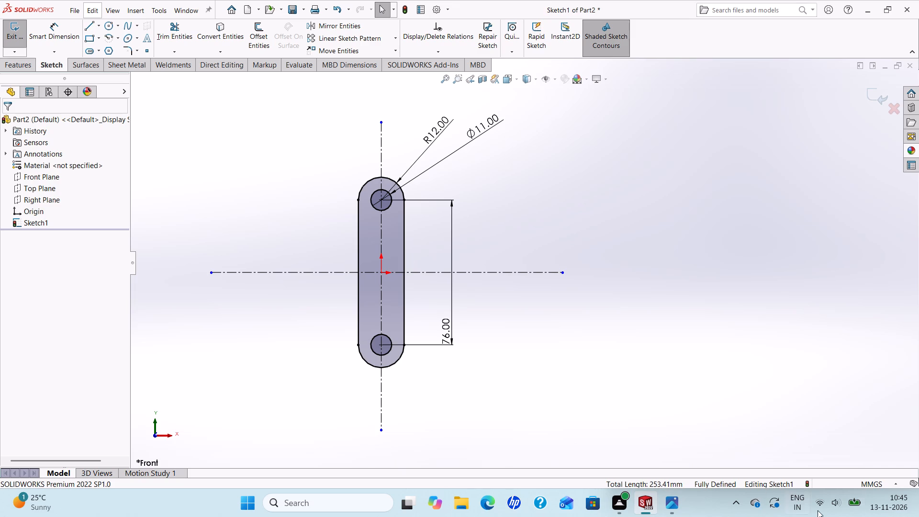
# Check the drawing, then extend the left end of the horizontal centerline to about 118.5 mm from the origin.
pyautogui.click(668, 506)
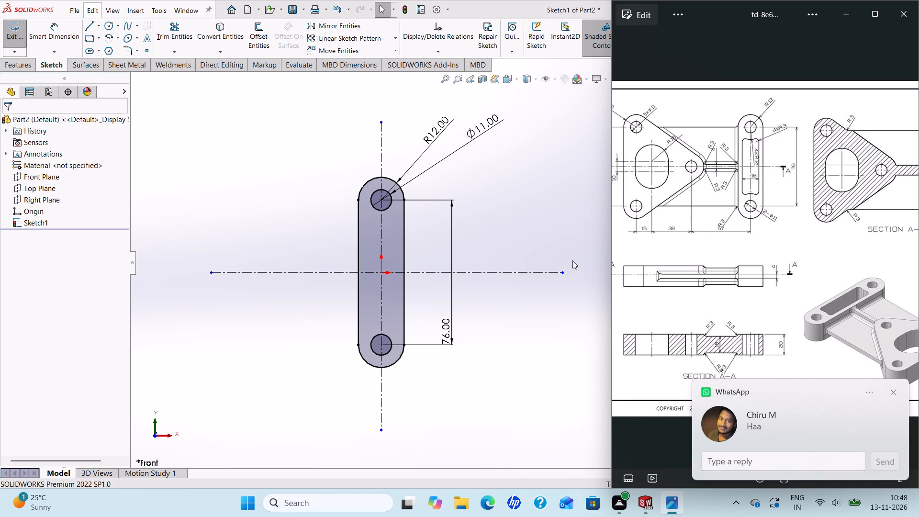
pyautogui.scroll(1, 626, 209)
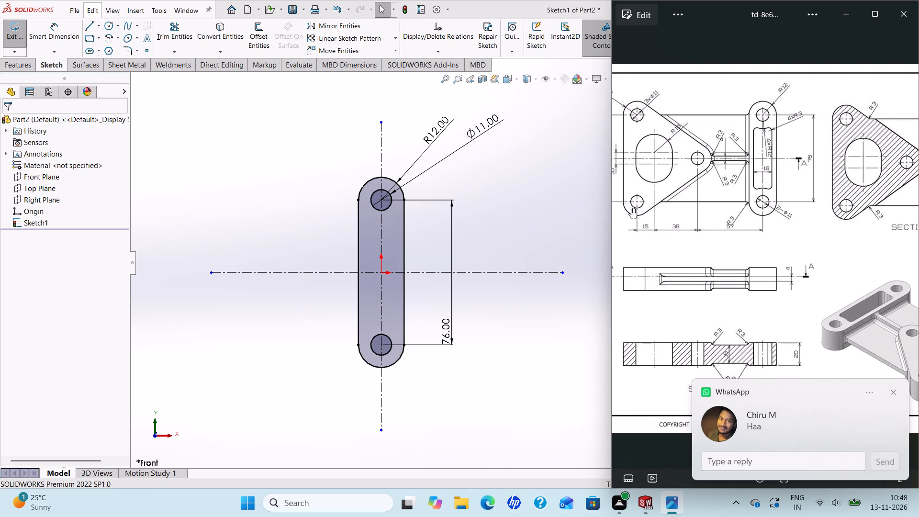
pyautogui.scroll(-5, 635, 209)
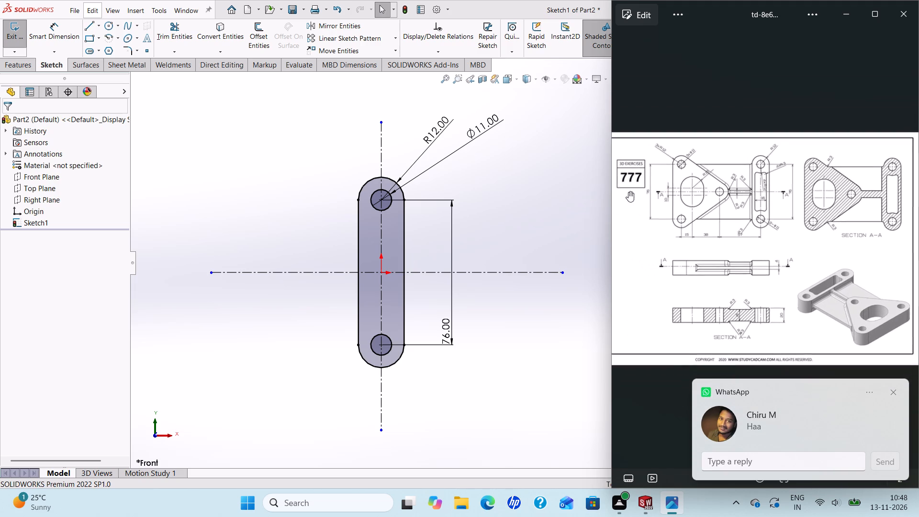
pyautogui.scroll(3, 683, 202)
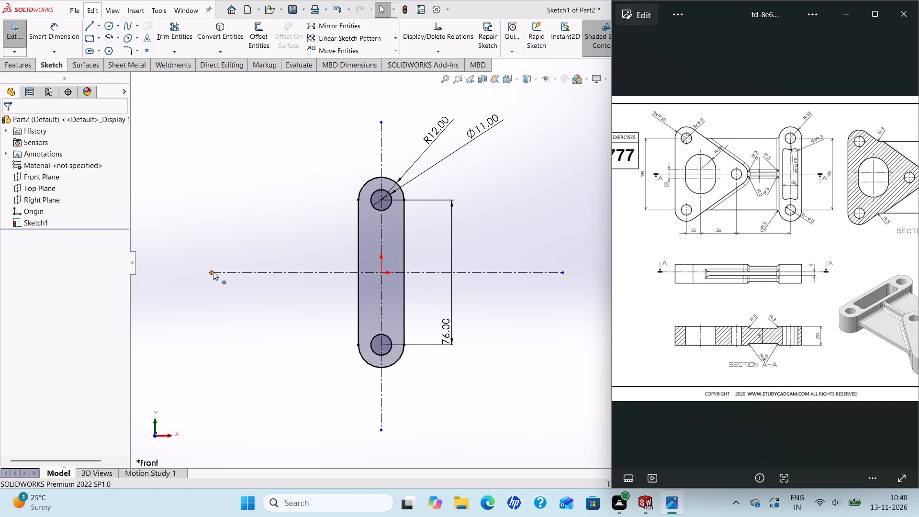
pyautogui.moveTo(209, 271); pyautogui.dragTo(169, 273)
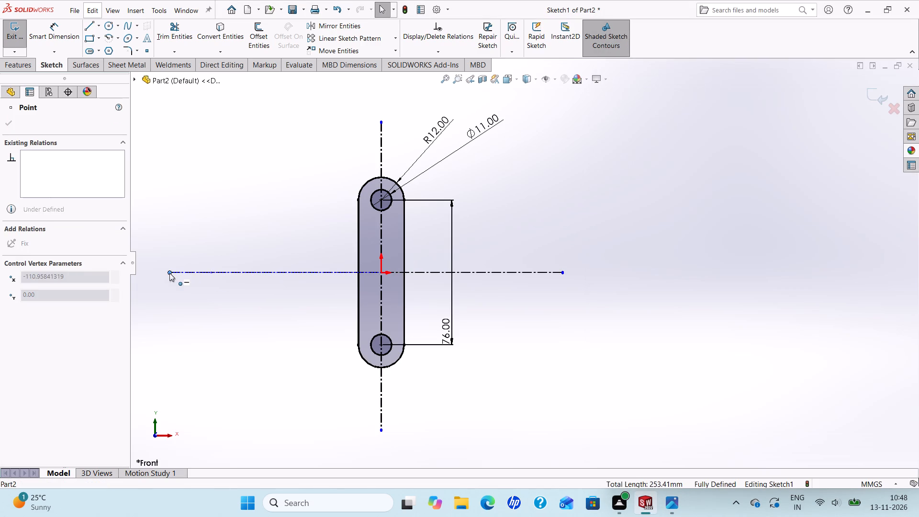
pyautogui.moveTo(169, 273); pyautogui.dragTo(156, 274)
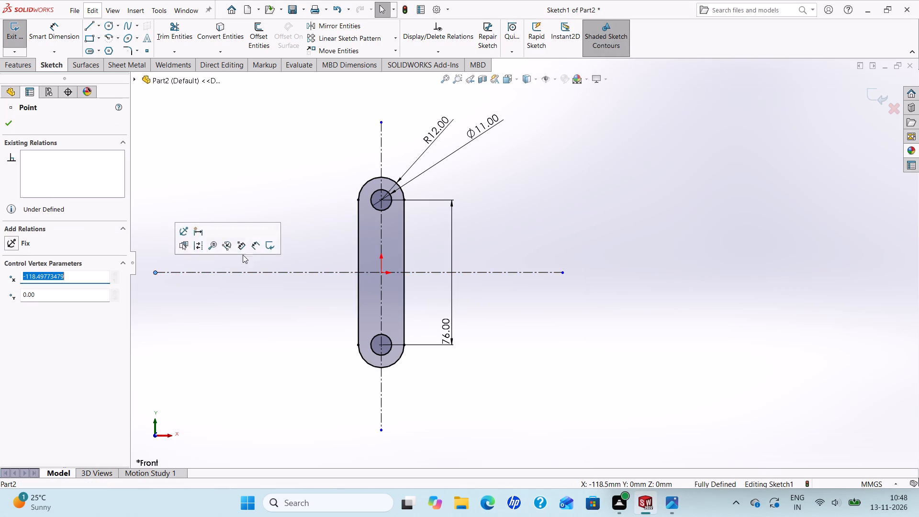
pyautogui.click(5, 123)
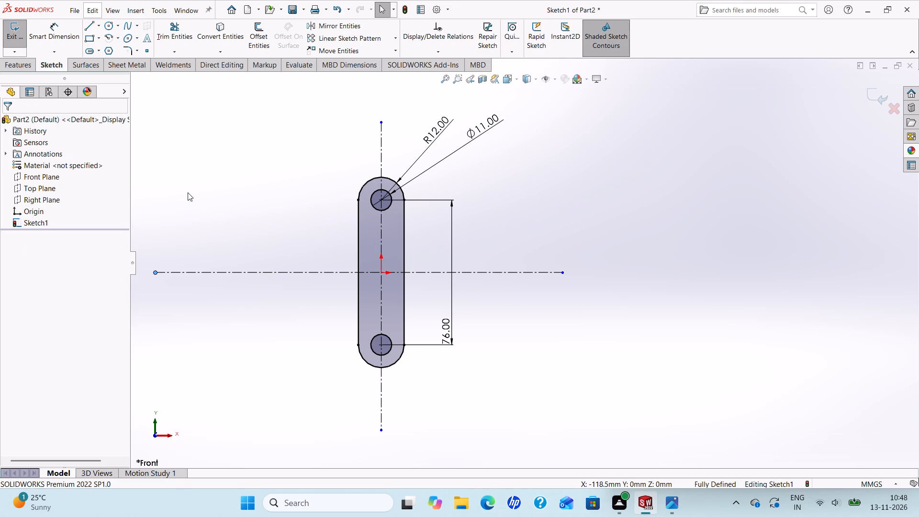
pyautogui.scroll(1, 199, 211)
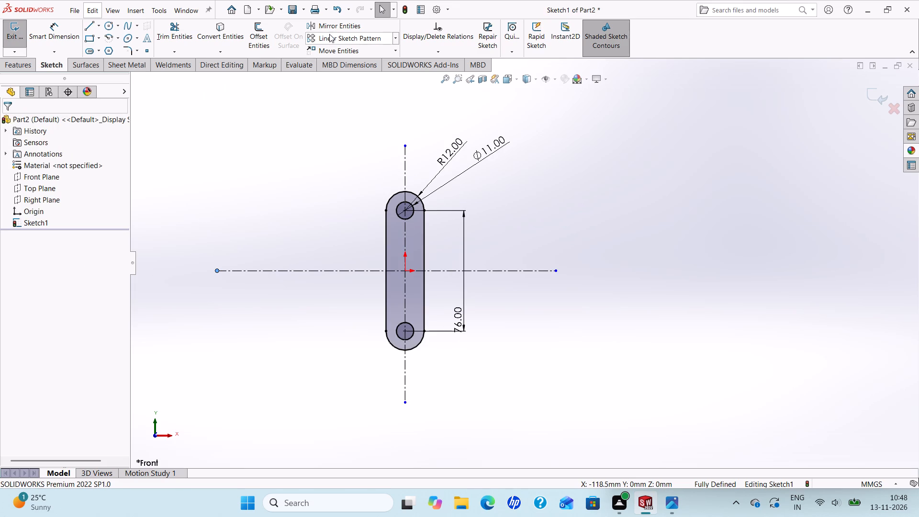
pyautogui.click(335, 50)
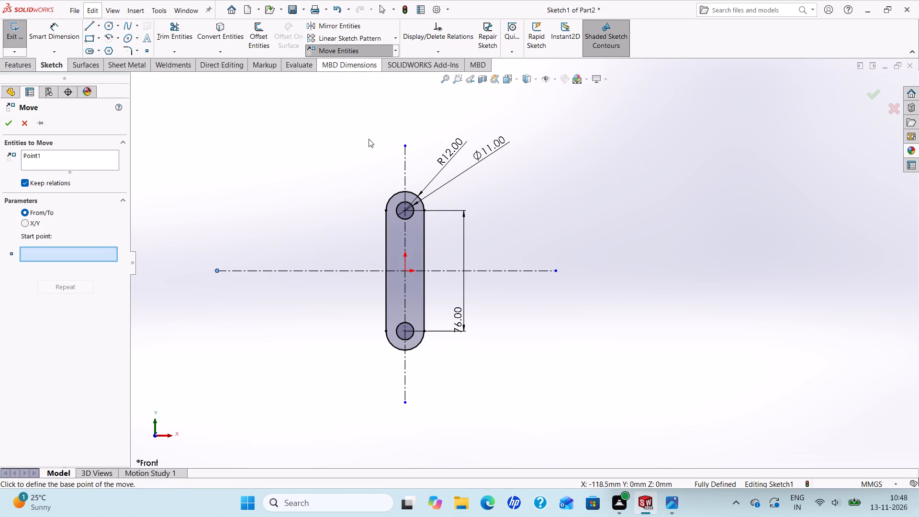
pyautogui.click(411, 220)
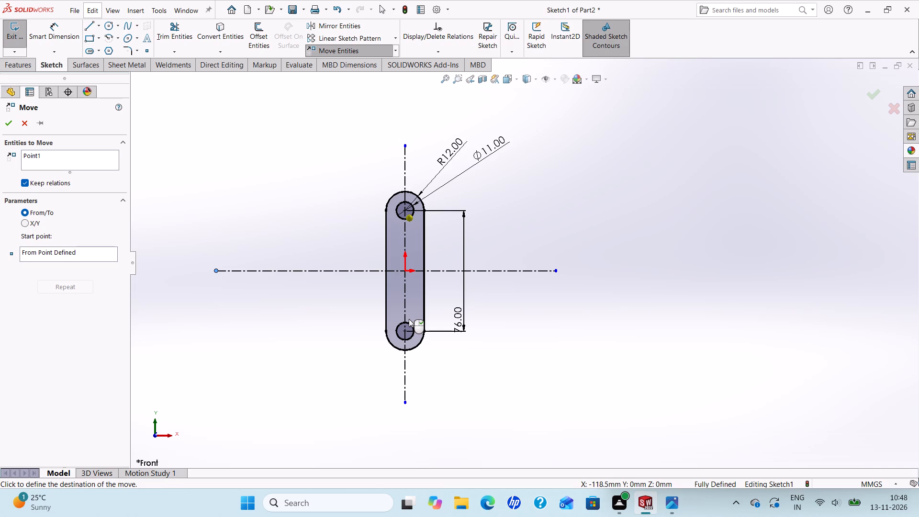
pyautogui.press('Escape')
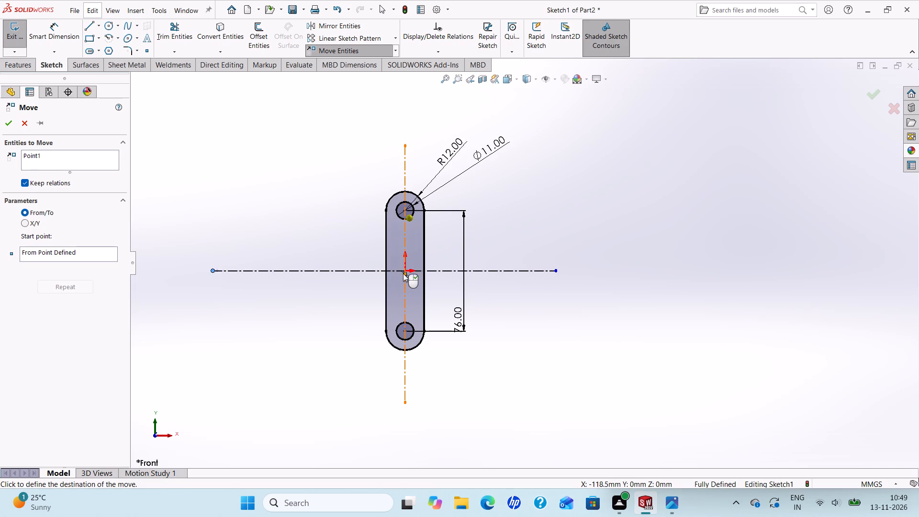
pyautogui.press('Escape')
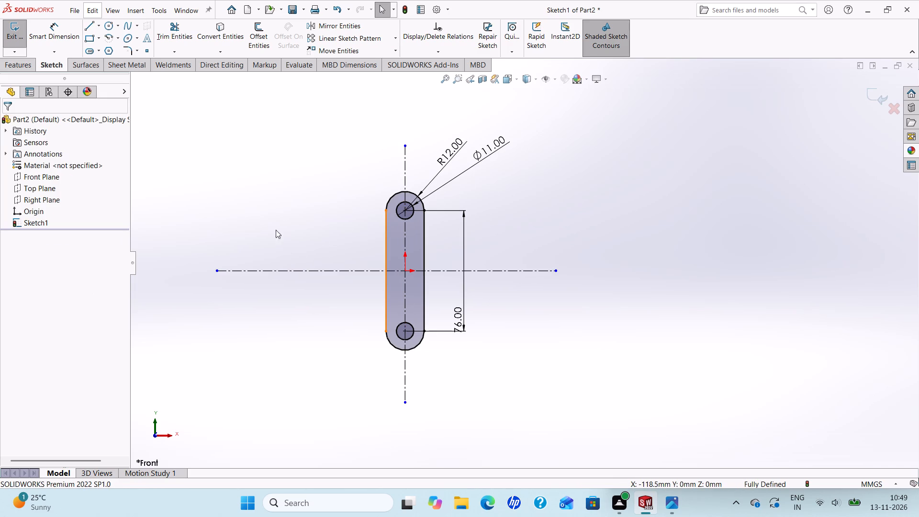
# Copy the bar's upper and lower circles about 48 mm to the left, using the lower circle's centre as the start point.
pyautogui.click(394, 53)
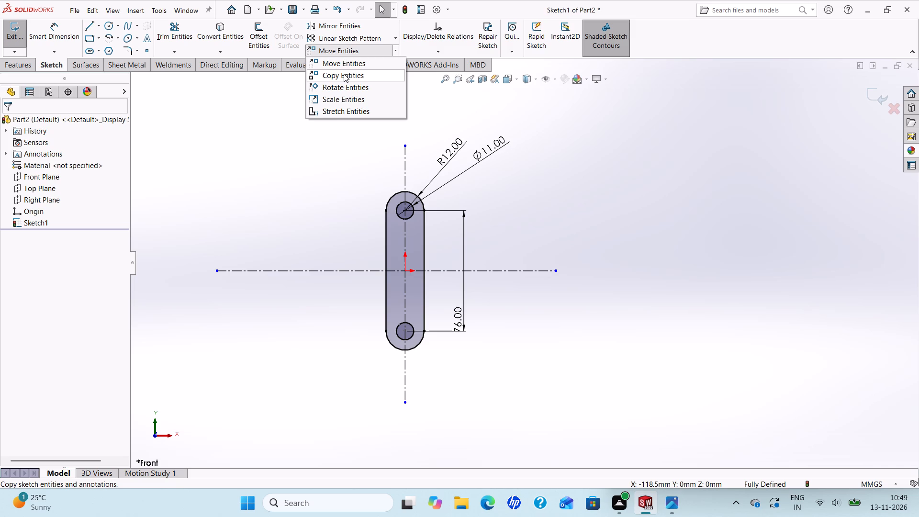
pyautogui.click(344, 74)
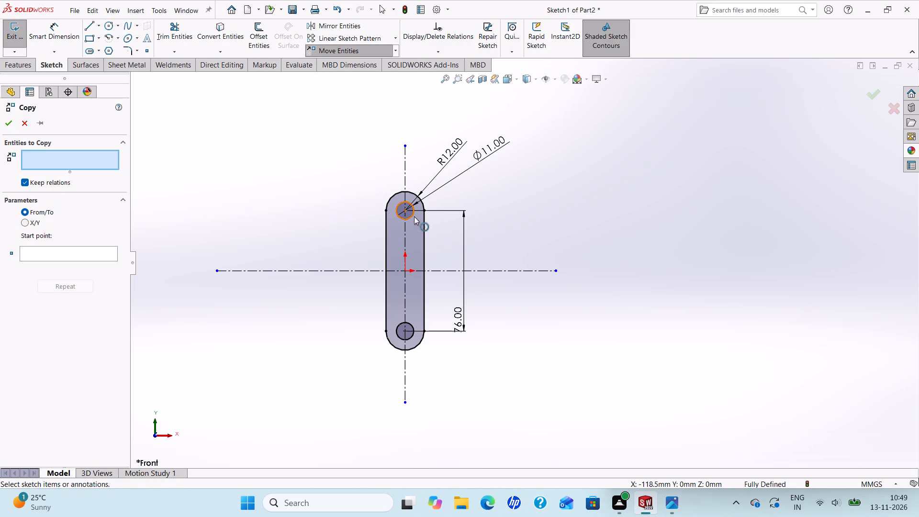
pyautogui.click(414, 215)
pyautogui.click(408, 322)
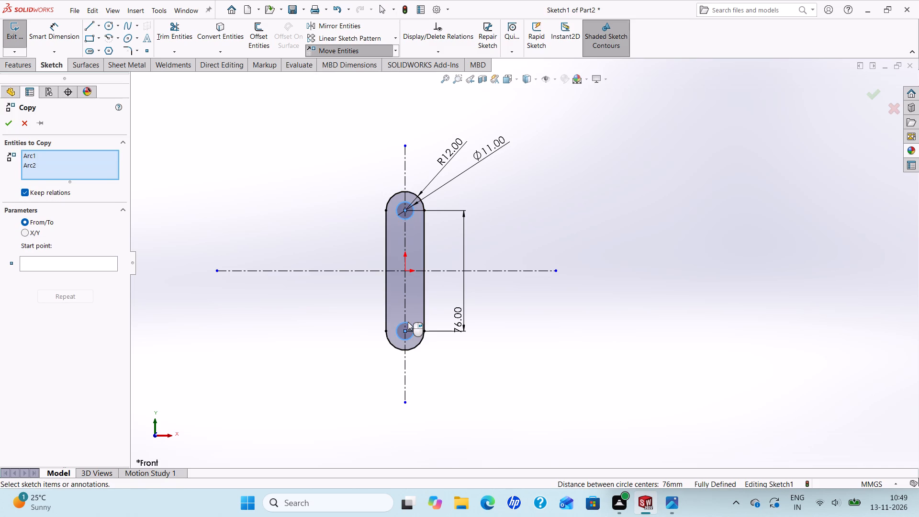
pyautogui.click(73, 268)
pyautogui.click(81, 262)
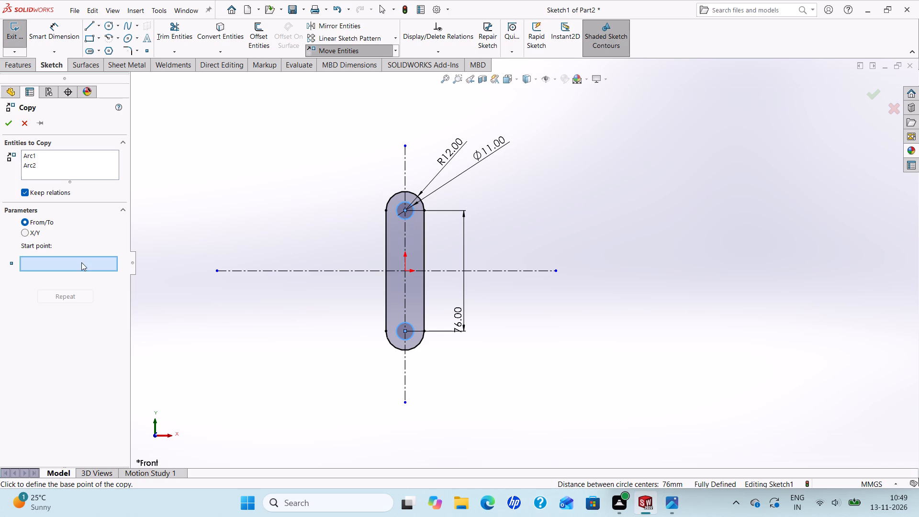
pyautogui.click(405, 331)
pyautogui.moveTo(329, 325); pyautogui.dragTo(249, 322)
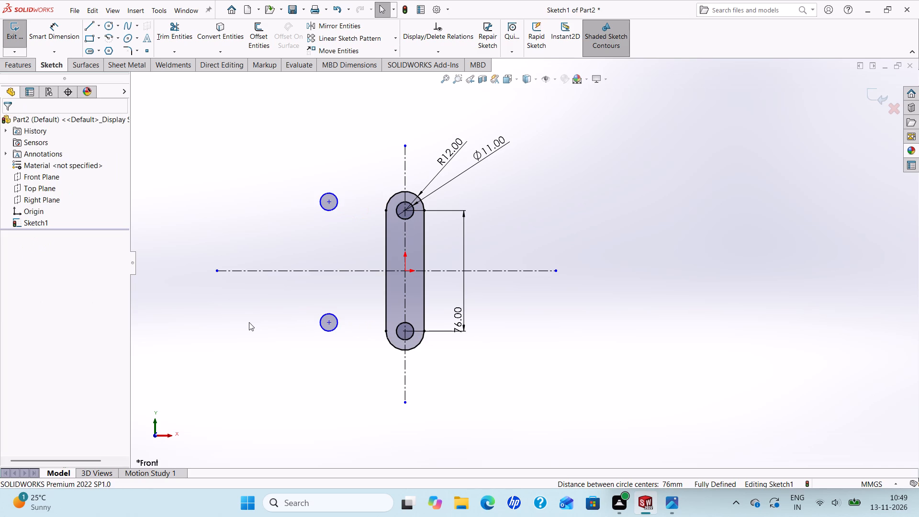
# Dimension the distance between the lower bar circle's centre and the lower copied circle's centre as 110 mm.
pyautogui.click(51, 38)
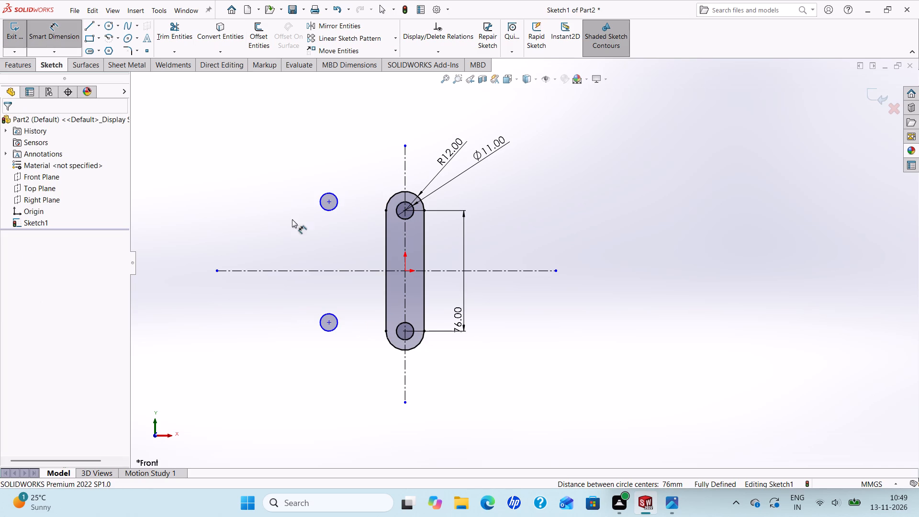
pyautogui.click(404, 330)
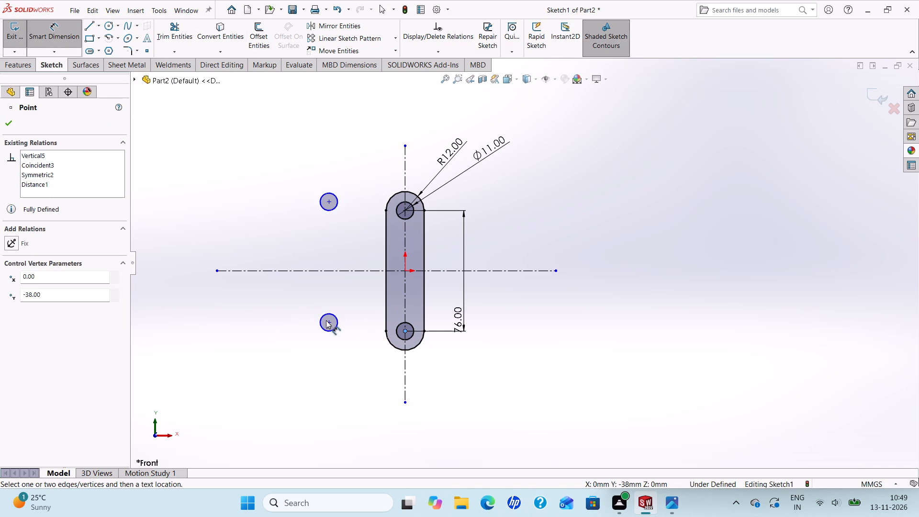
pyautogui.click(330, 323)
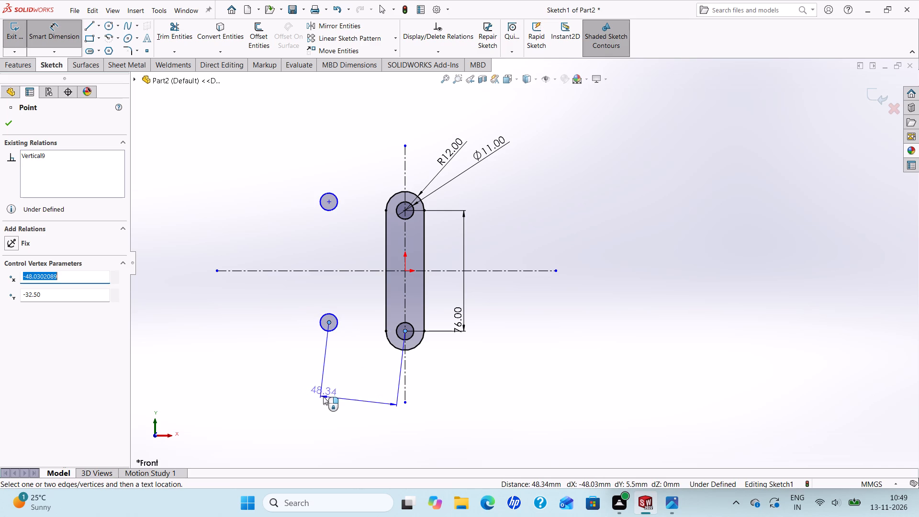
pyautogui.click(323, 396)
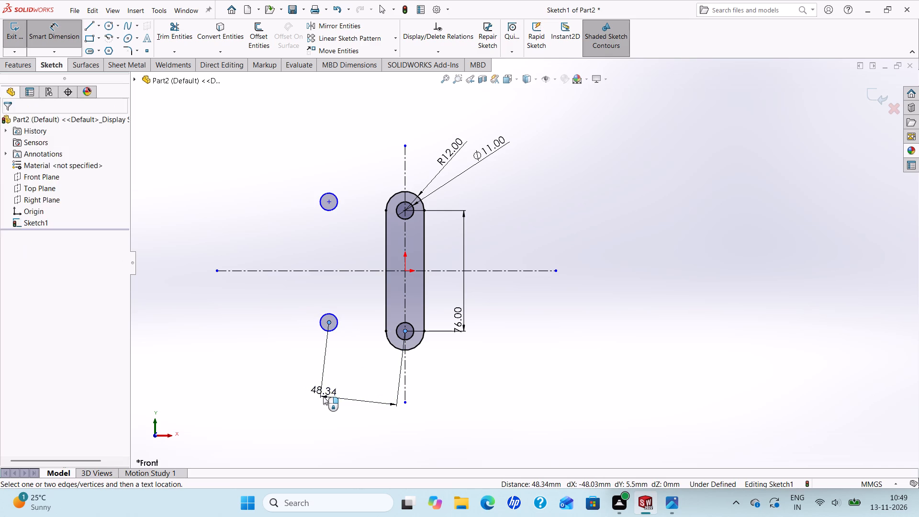
pyautogui.write('110')
pyautogui.press('Return')
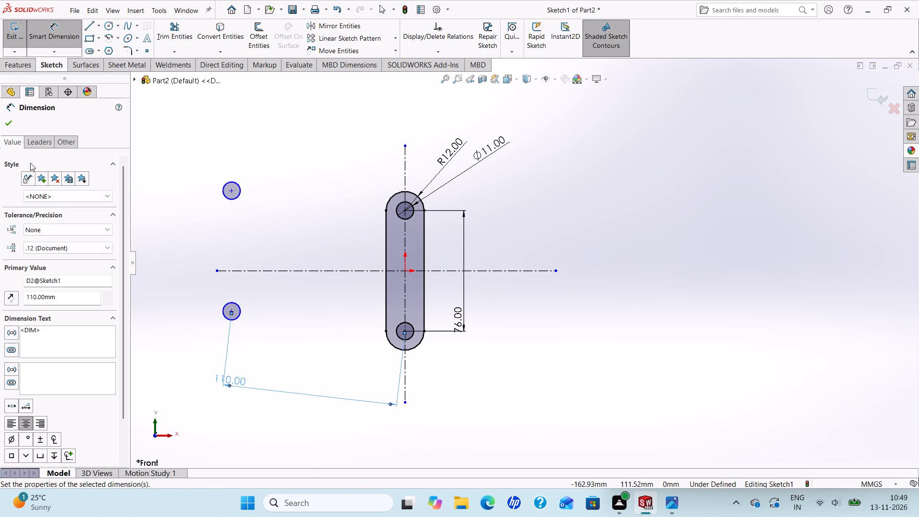
pyautogui.click(5, 122)
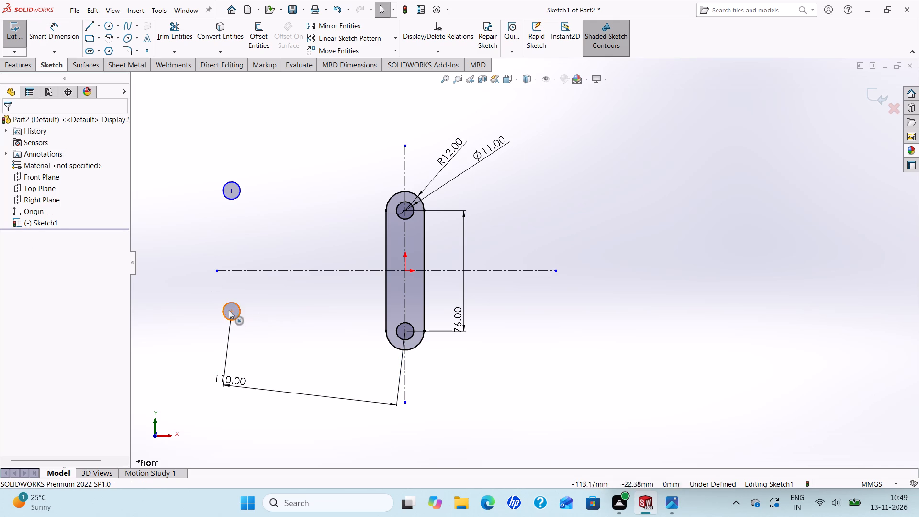
# Apply a Vertical relation between the centres of the two copied circles.
pyautogui.keyDown('ctrl'); pyautogui.click(230, 312); pyautogui.keyUp('ctrl')
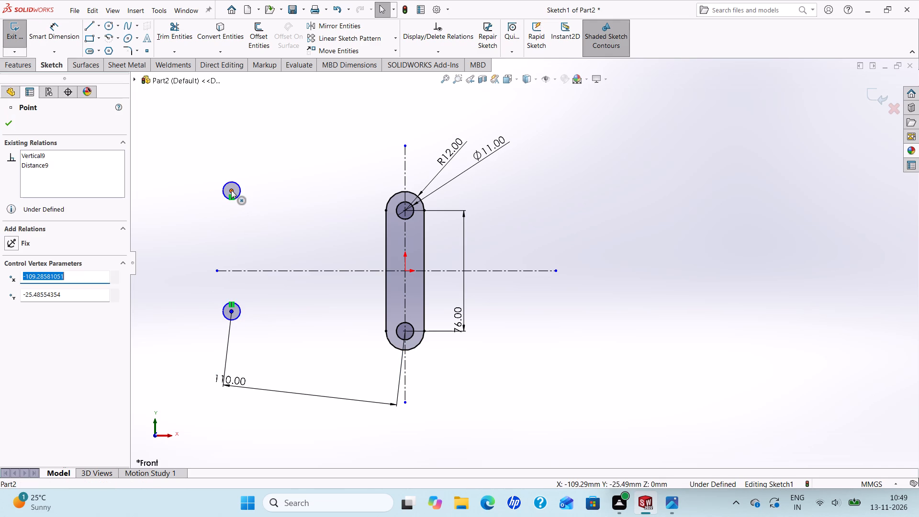
pyautogui.keyDown('ctrl'); pyautogui.click(231, 190); pyautogui.keyUp('ctrl')
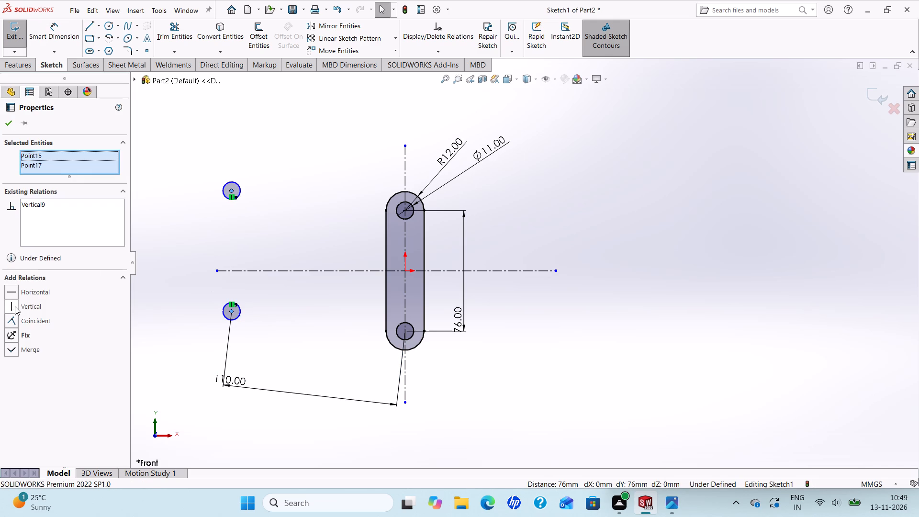
pyautogui.click(13, 306)
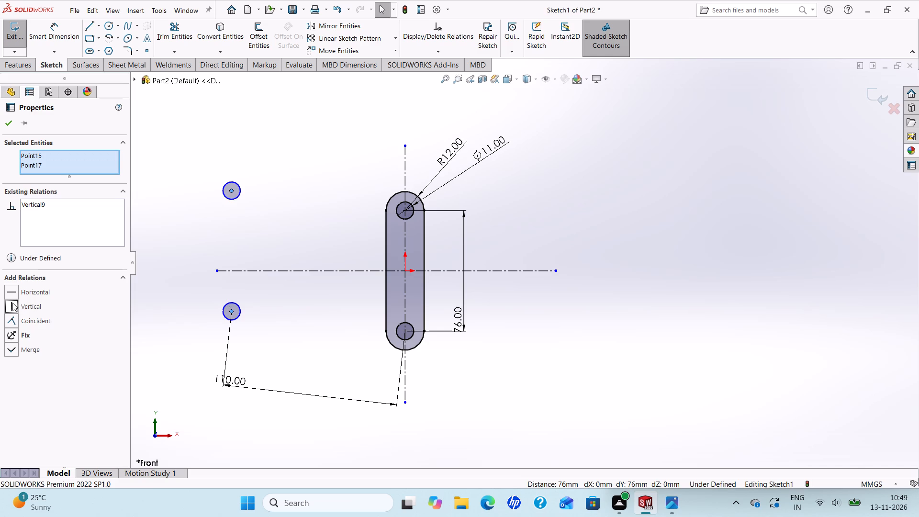
pyautogui.click(9, 127)
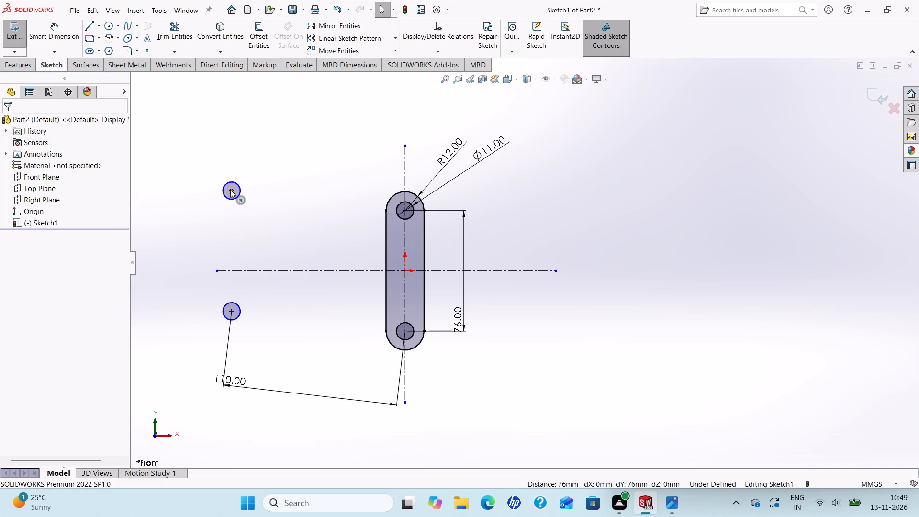
# Add Horizontal relations aligning the upper and lower copied circles' centres with the corresponding bar circles' centres.
pyautogui.keyDown('ctrl'); pyautogui.click(230, 190); pyautogui.keyUp('ctrl')
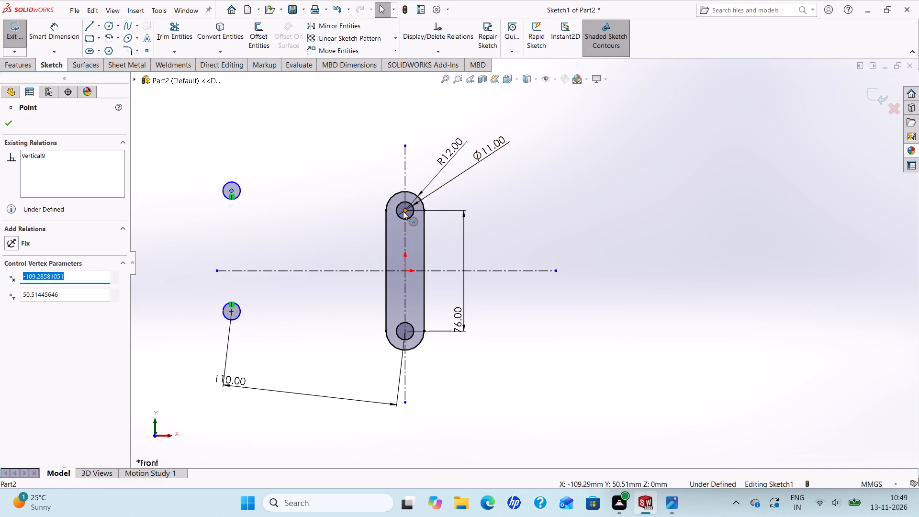
pyautogui.keyDown('ctrl'); pyautogui.click(403, 211); pyautogui.keyUp('ctrl')
pyautogui.click(13, 289)
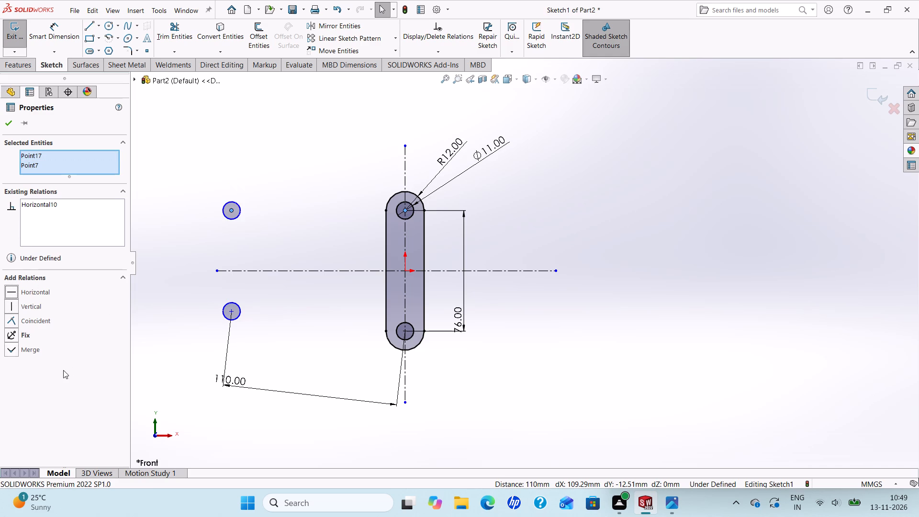
pyautogui.click(11, 125)
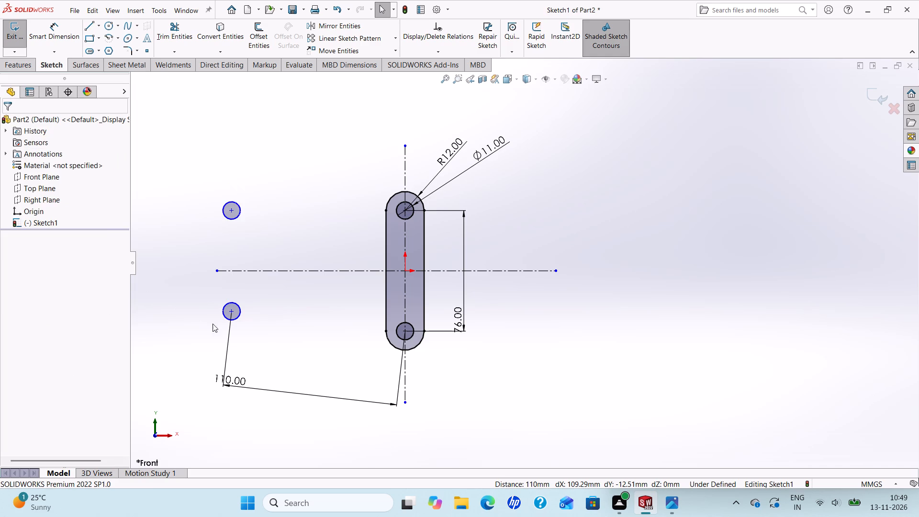
pyautogui.keyDown('ctrl'); pyautogui.click(231, 310); pyautogui.keyUp('ctrl')
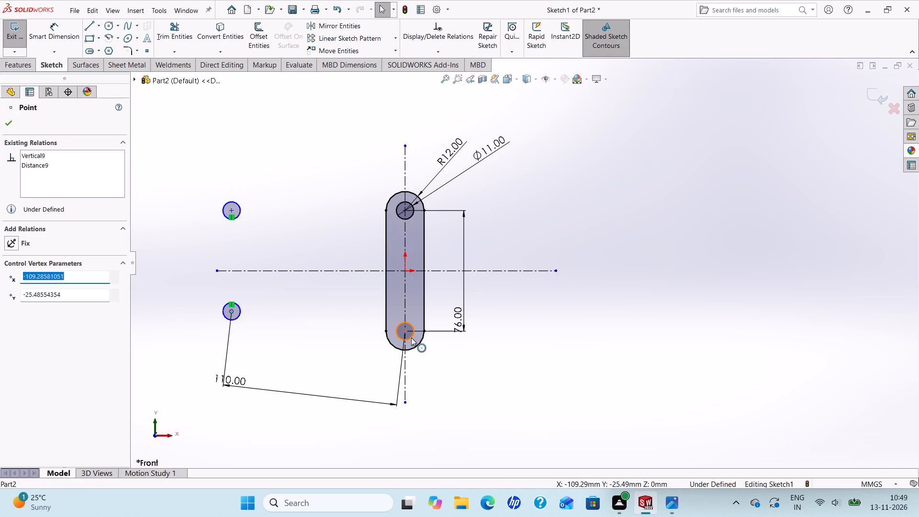
pyautogui.keyDown('ctrl'); pyautogui.click(403, 333); pyautogui.keyUp('ctrl')
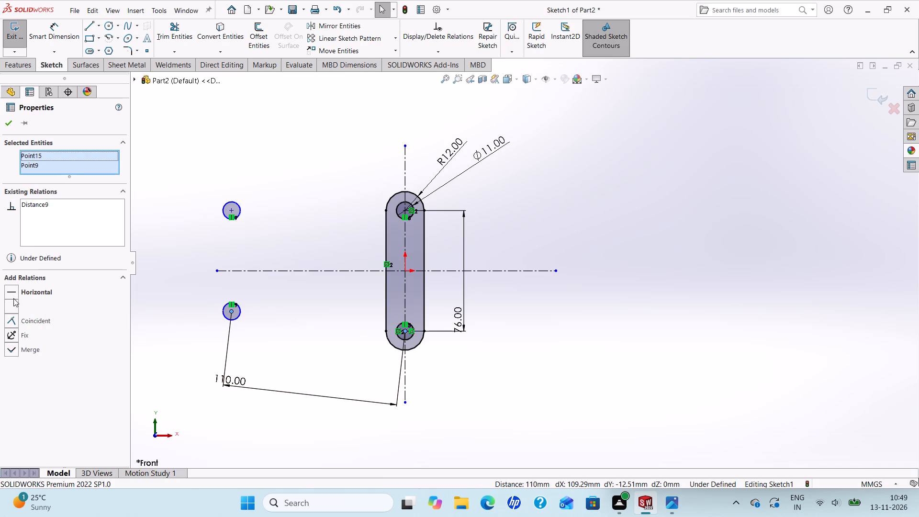
pyautogui.click(12, 292)
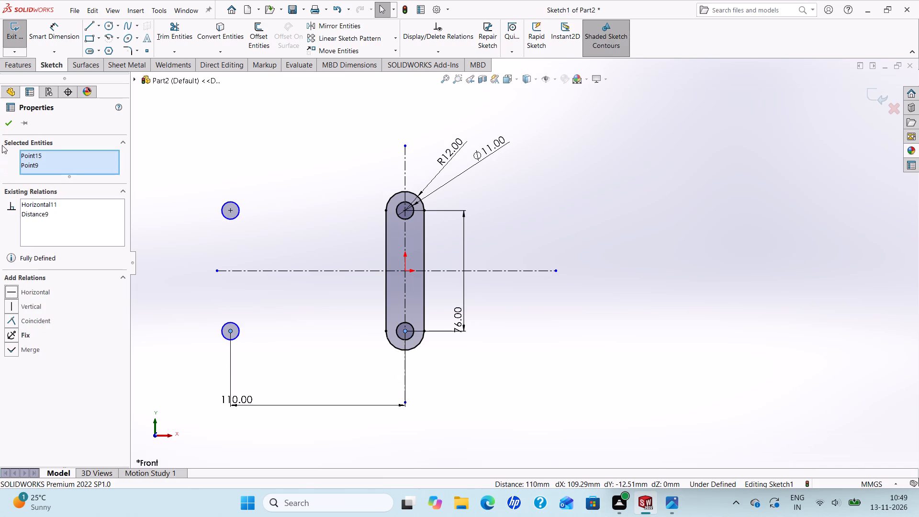
pyautogui.click(5, 122)
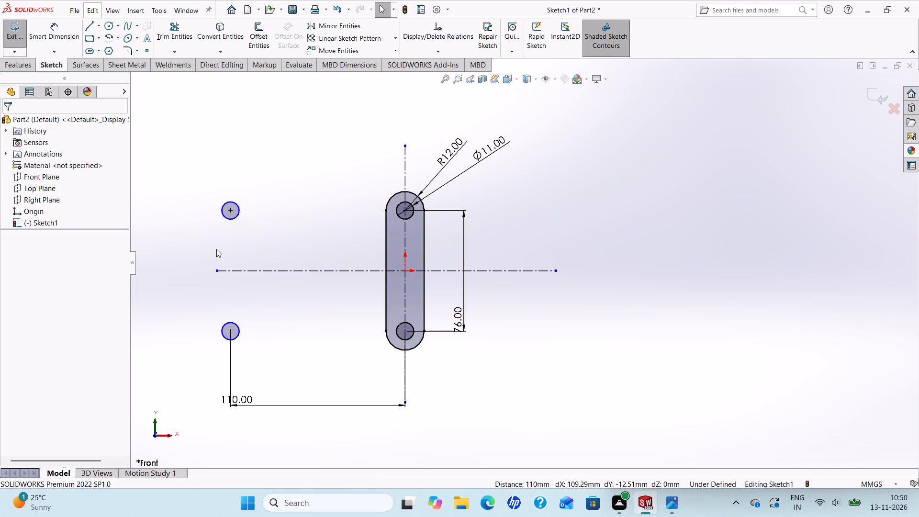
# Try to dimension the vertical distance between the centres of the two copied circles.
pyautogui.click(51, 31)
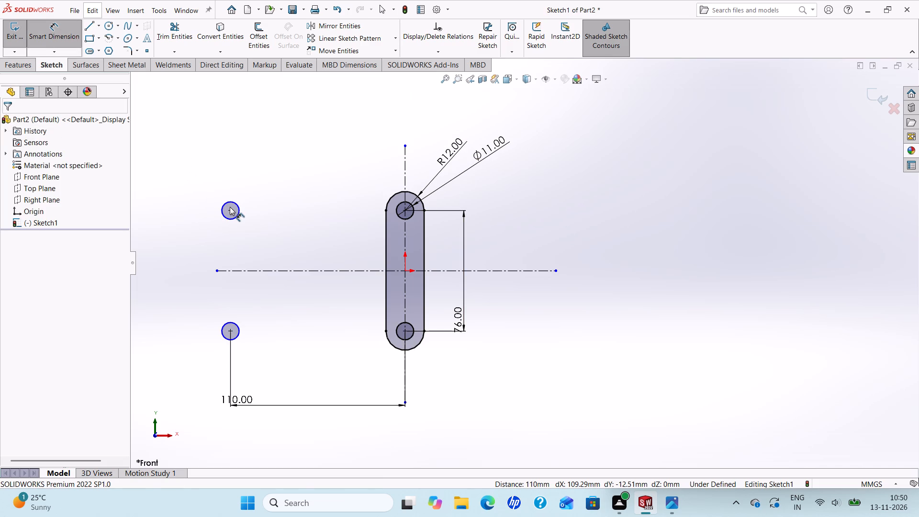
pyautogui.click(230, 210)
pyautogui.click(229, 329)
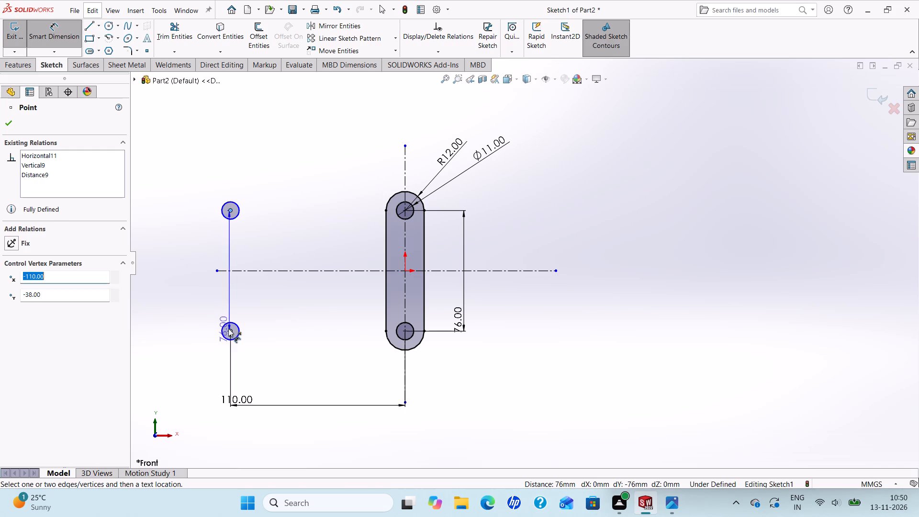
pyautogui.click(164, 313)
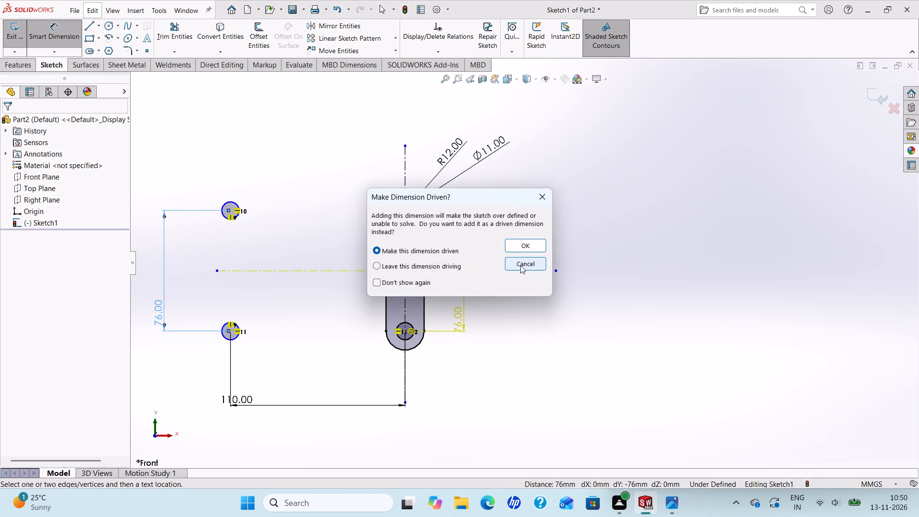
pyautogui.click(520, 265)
# Dimension the upper copied circle's diameter as 11 mm.
pyautogui.click(228, 204)
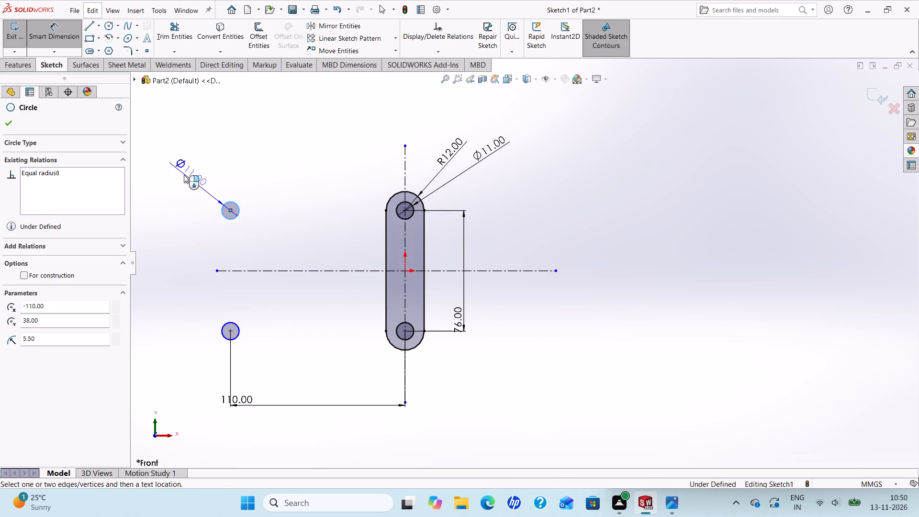
pyautogui.click(183, 174)
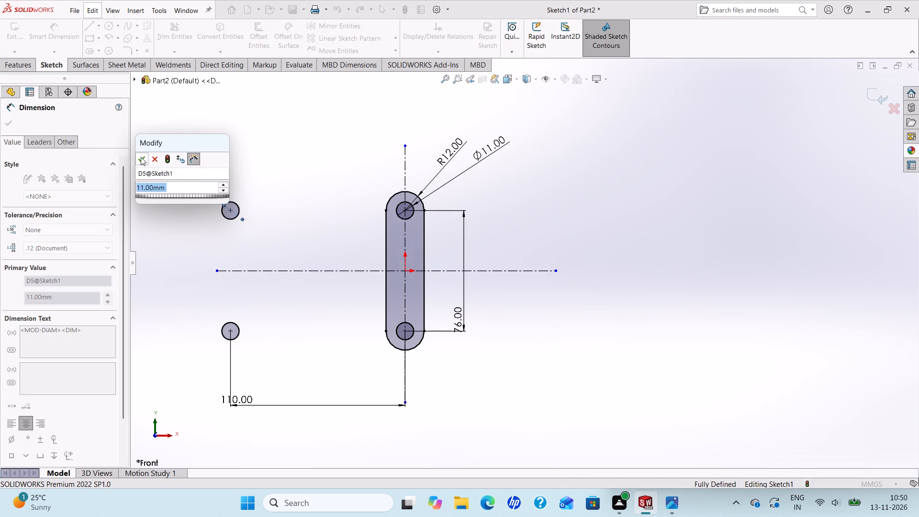
pyautogui.click(141, 157)
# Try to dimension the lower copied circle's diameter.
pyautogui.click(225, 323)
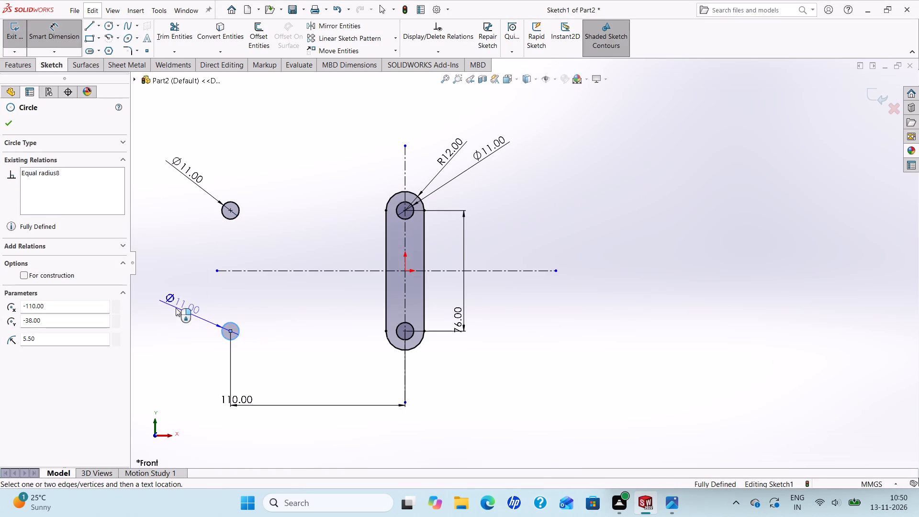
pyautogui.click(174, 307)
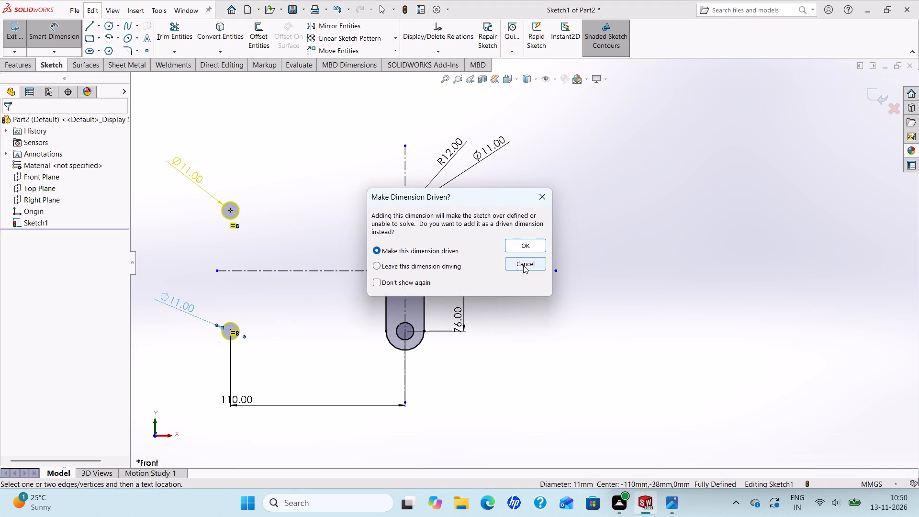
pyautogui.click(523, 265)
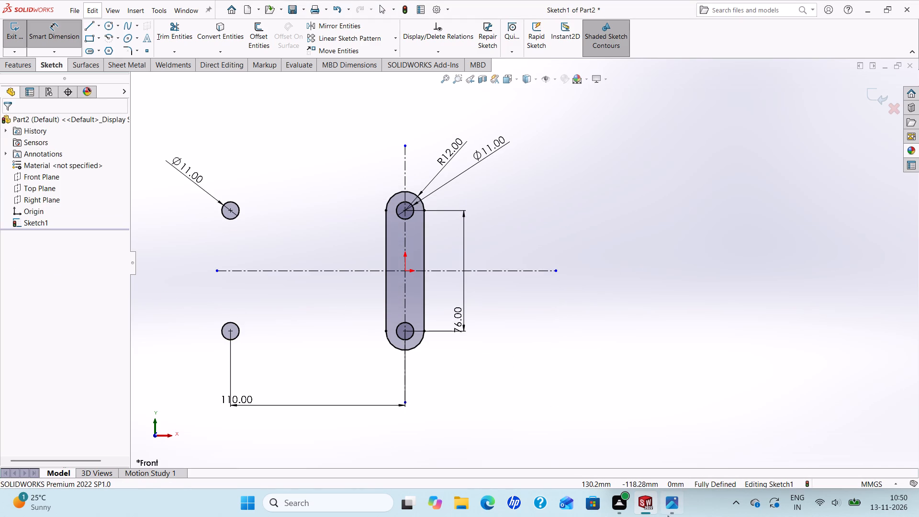
# Check the drawing, then sketch a circle about 14 mm in diameter on the horizontal centerline, about 57 mm left of the origin.
pyautogui.click(668, 511)
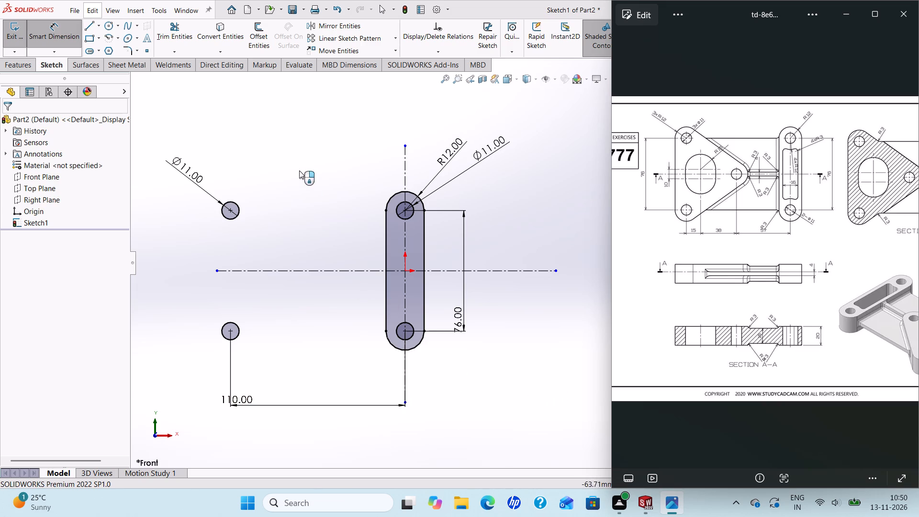
pyautogui.click(111, 26)
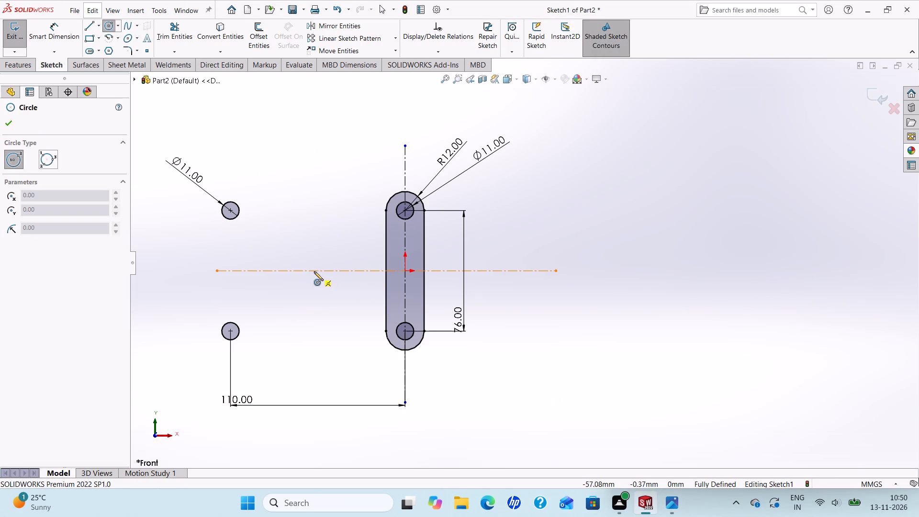
pyautogui.click(314, 271)
pyautogui.click(322, 279)
pyautogui.rightClick(323, 278)
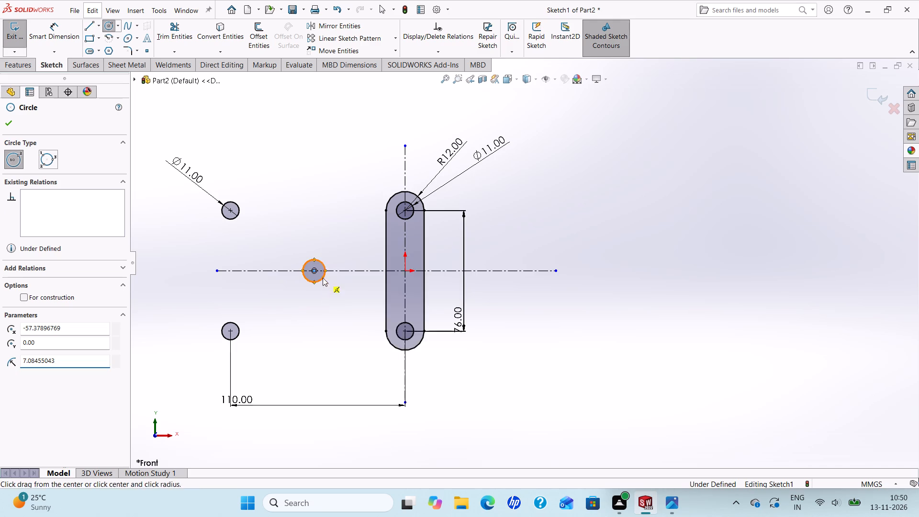
pyautogui.click(341, 281)
# Dimension the diameter of the circle on the horizontal centerline as 11 mm.
pyautogui.click(59, 32)
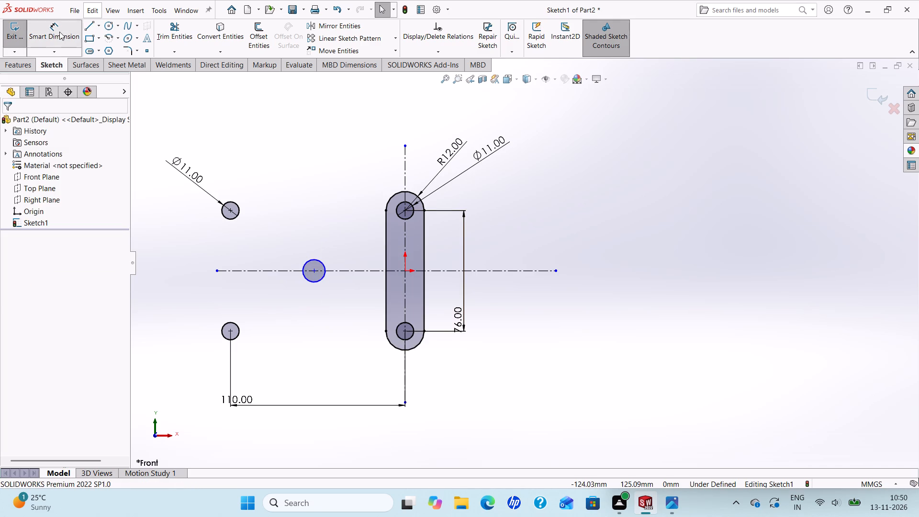
pyautogui.click(316, 257)
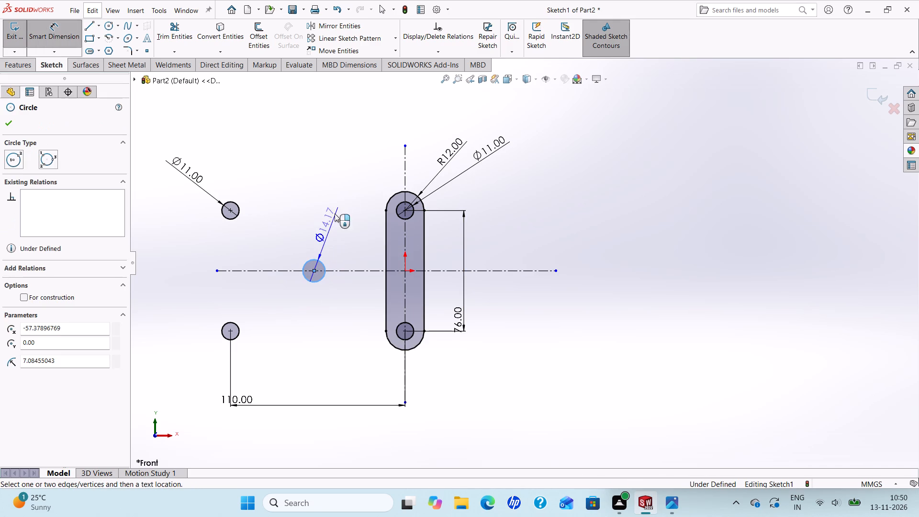
pyautogui.click(356, 157)
pyautogui.write('11')
pyautogui.press('Return')
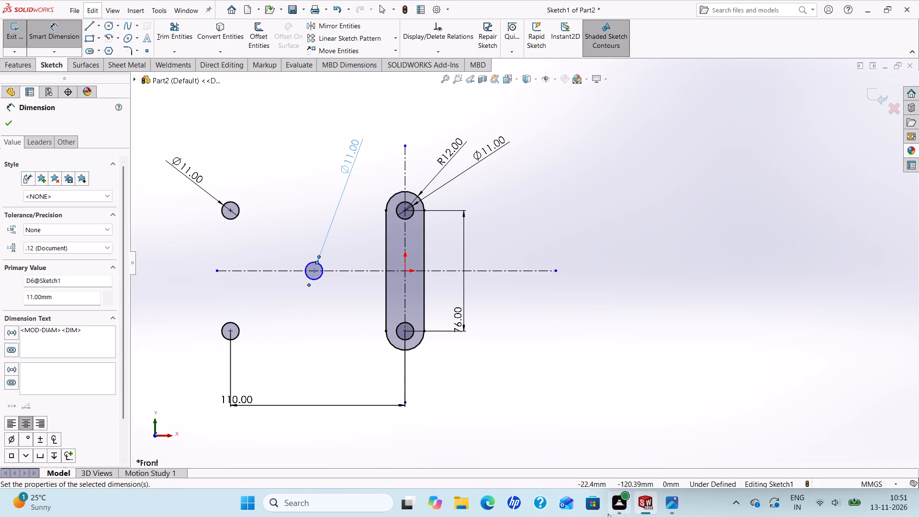
# Check the drawing, then dimension the horizontal distance from the lower-left circle's centre to the centerline circle's centre as 43 mm.
pyautogui.click(669, 506)
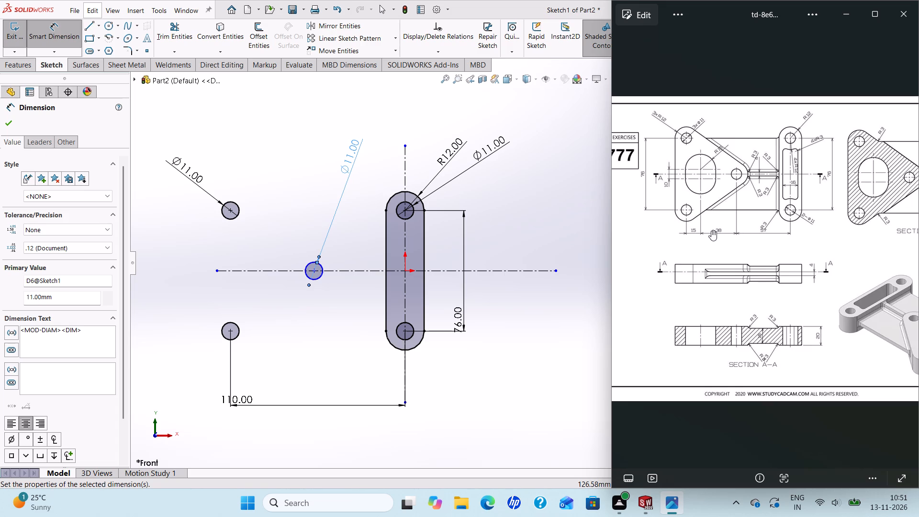
pyautogui.click(230, 330)
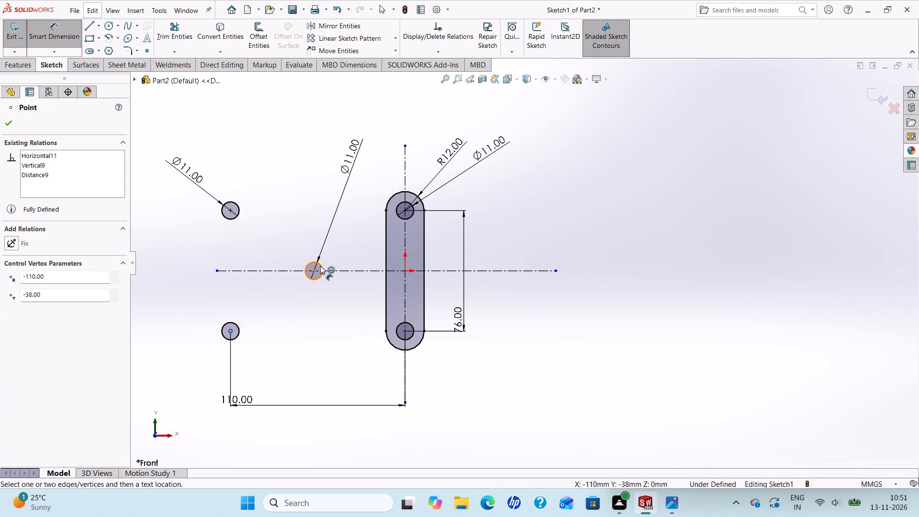
pyautogui.click(314, 272)
pyautogui.click(296, 378)
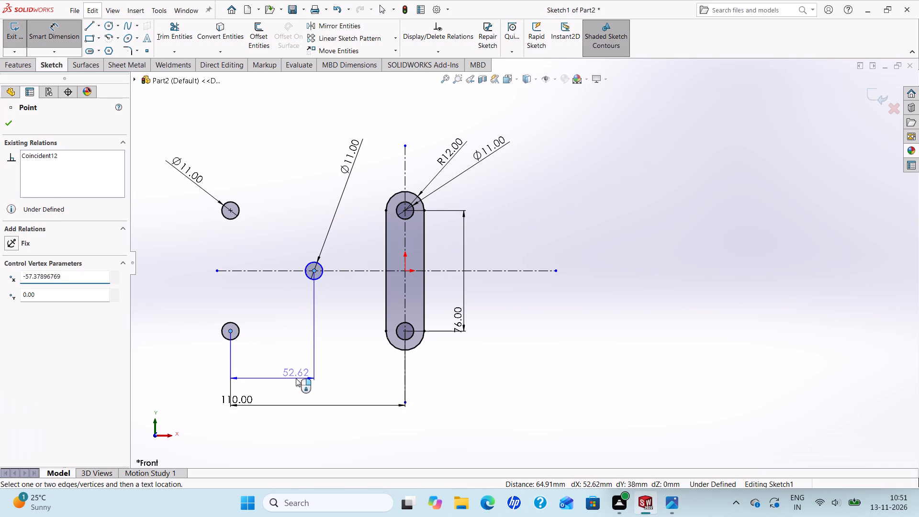
pyautogui.write('43')
pyautogui.press('Return')
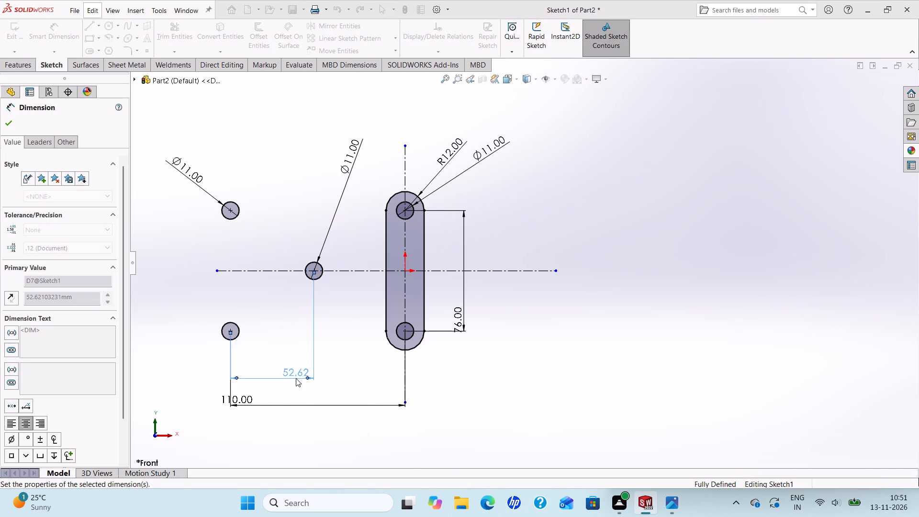
pyautogui.click(10, 122)
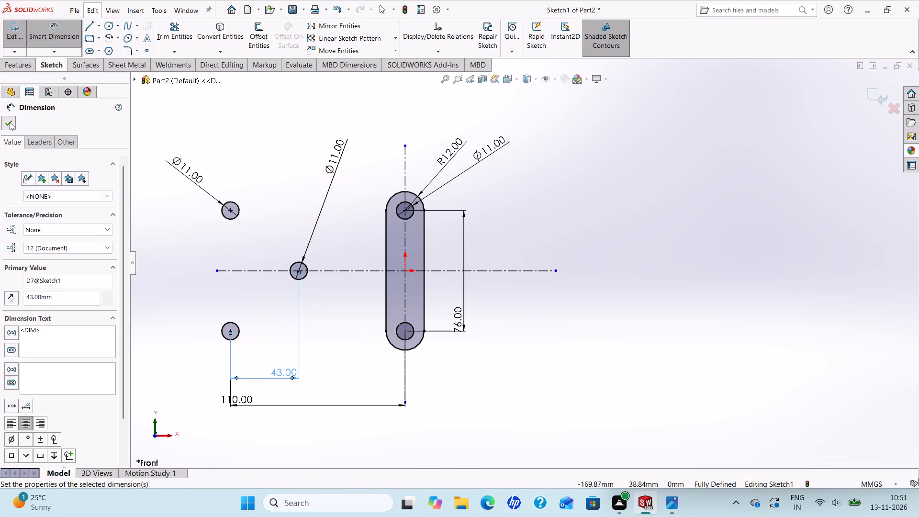
# Check the drawing, then sketch a 180° centerpoint arc of about 14.6 mm radius over the top of the upper-left circle.
pyautogui.click(664, 507)
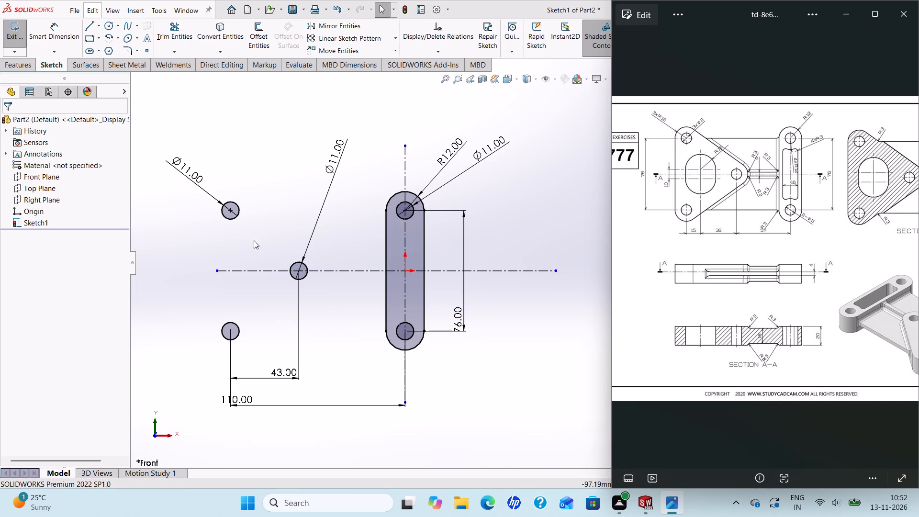
pyautogui.click(110, 37)
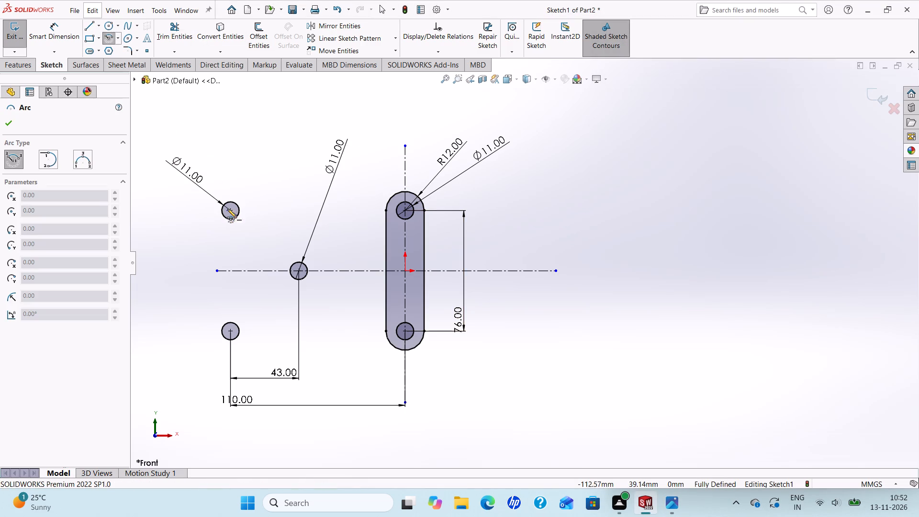
pyautogui.click(230, 209)
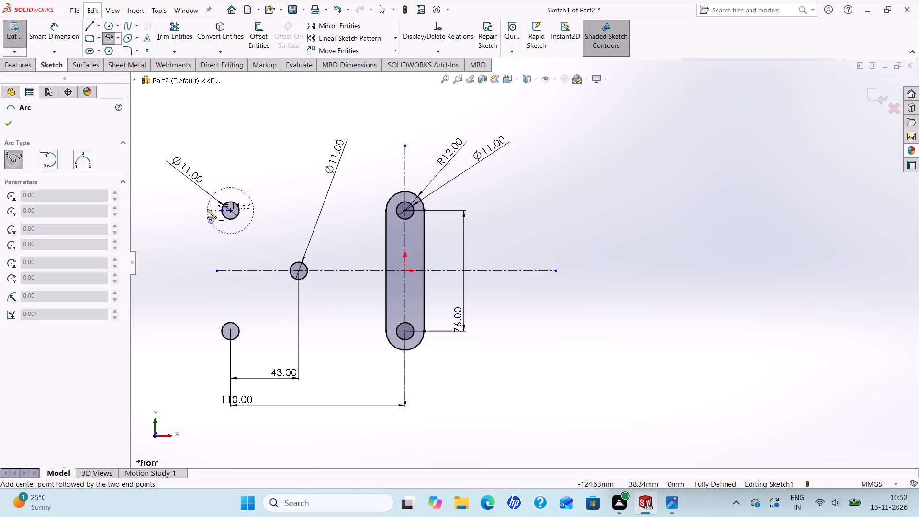
pyautogui.click(207, 209)
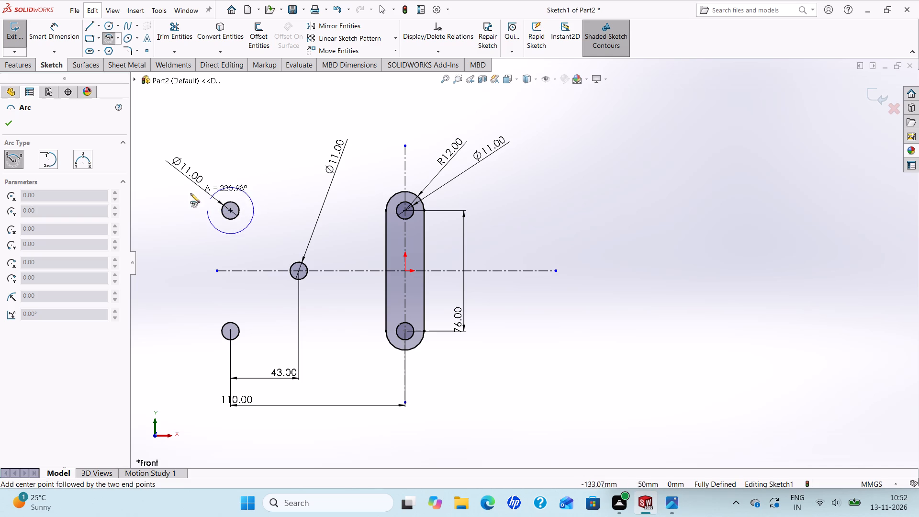
pyautogui.click(255, 213)
pyautogui.rightClick(255, 213)
pyautogui.click(273, 215)
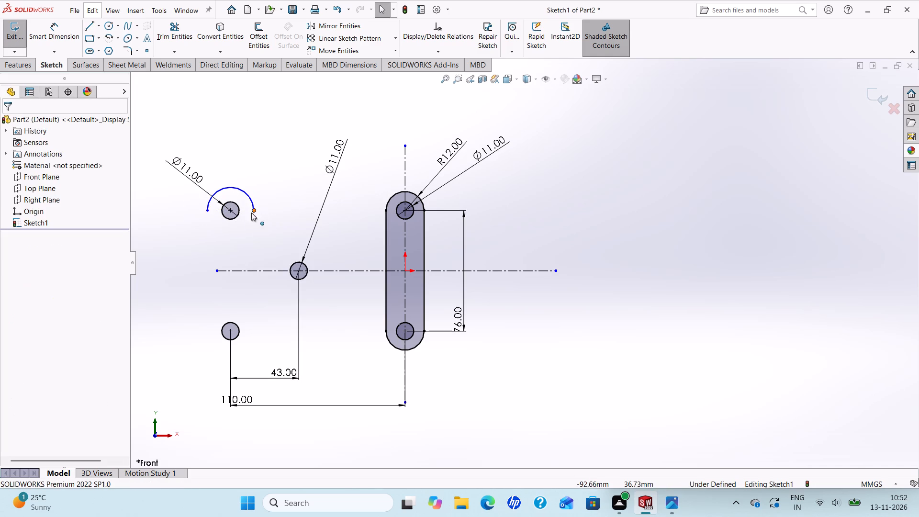
# Sketch a 180° centerpoint arc of about 14.6 mm radius around the underside of the lower-left circle.
pyautogui.click(110, 38)
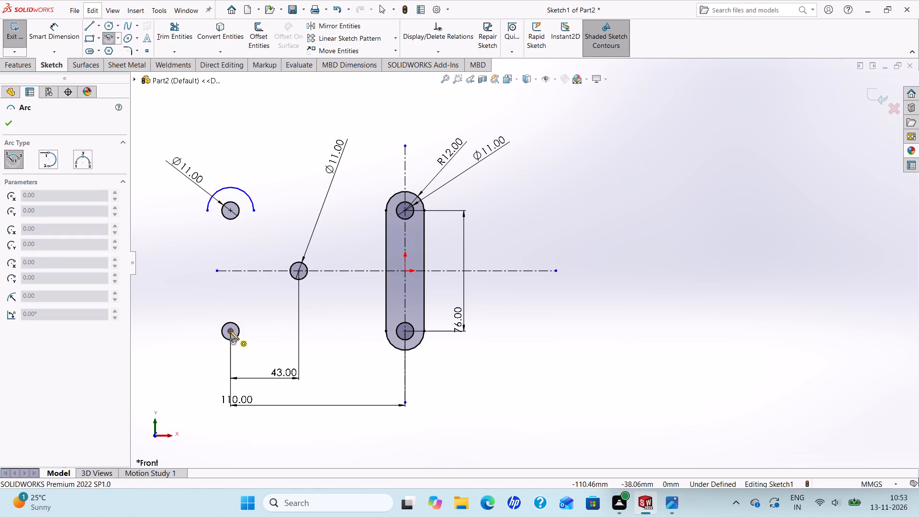
pyautogui.click(230, 331)
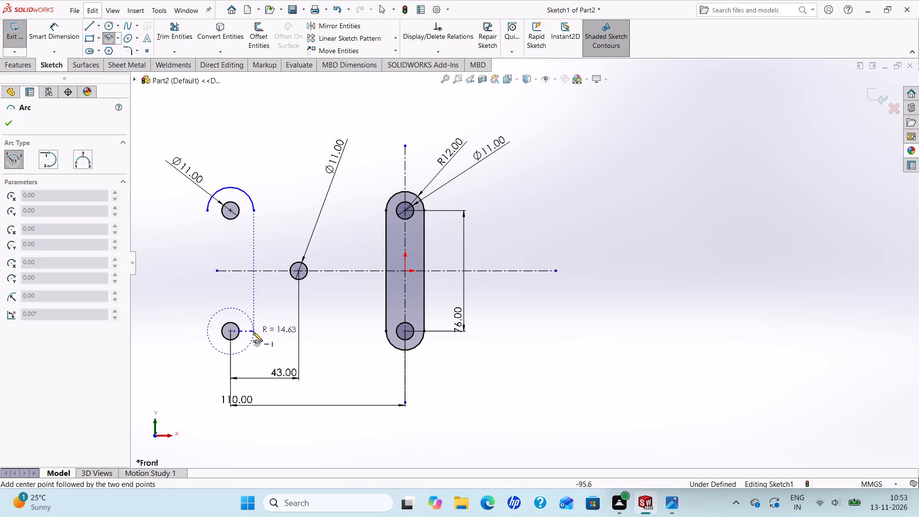
pyautogui.click(253, 332)
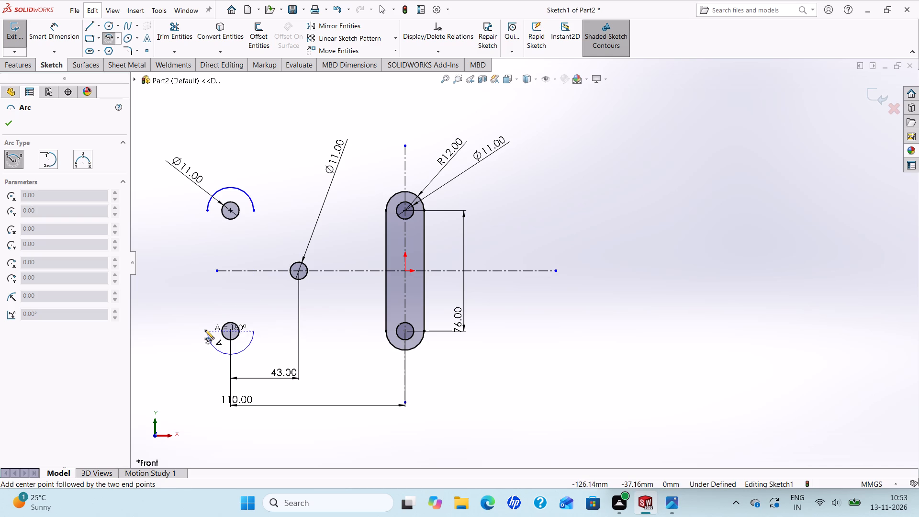
pyautogui.click(205, 330)
pyautogui.rightClick(205, 330)
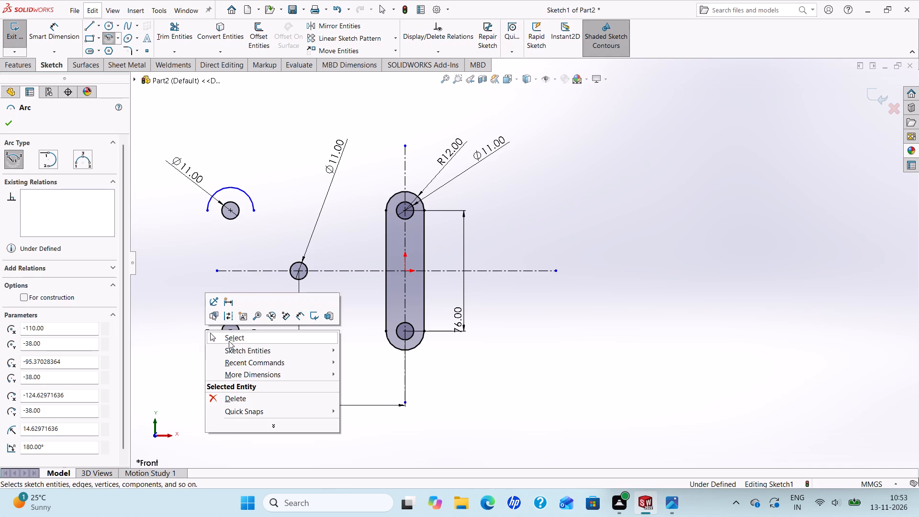
pyautogui.click(229, 341)
# Sketch a 180° centerpoint arc of about 19.6 mm radius around the right side of the 11 mm circle on the horizontal centerline.
pyautogui.scroll(1, 259, 315)
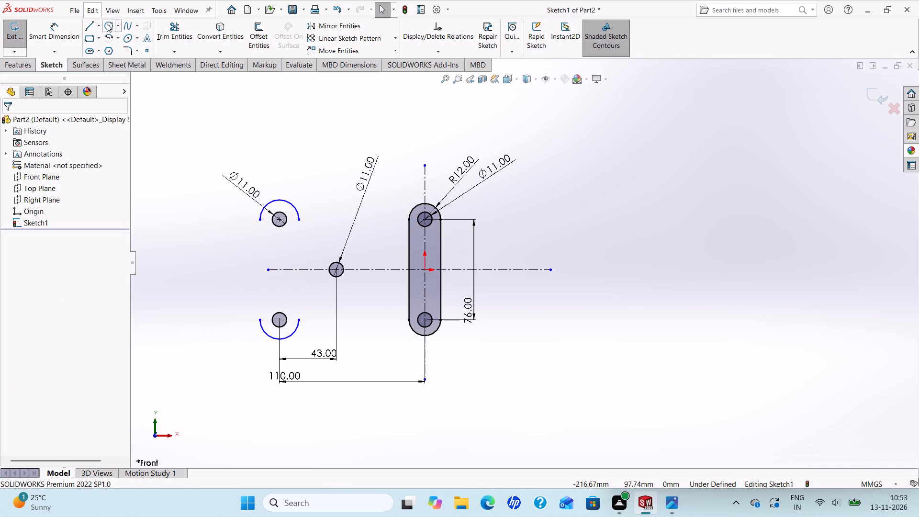
pyautogui.click(110, 39)
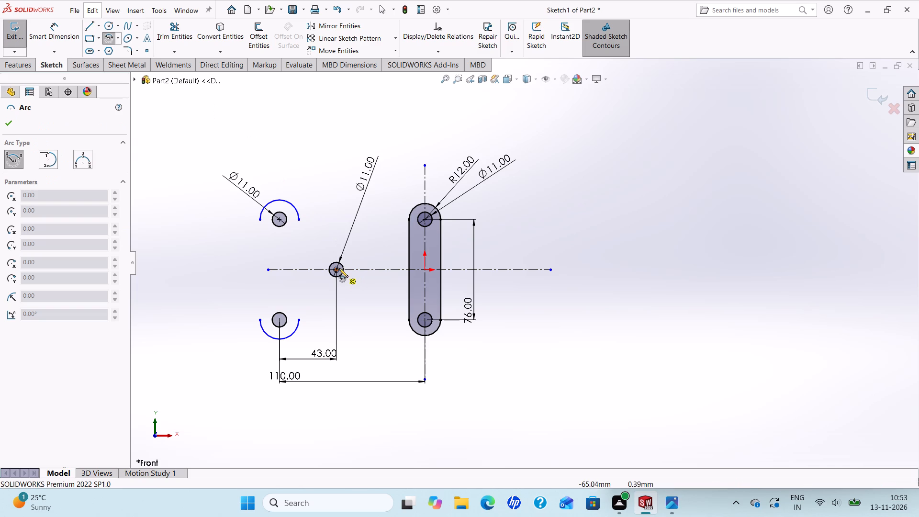
pyautogui.click(336, 268)
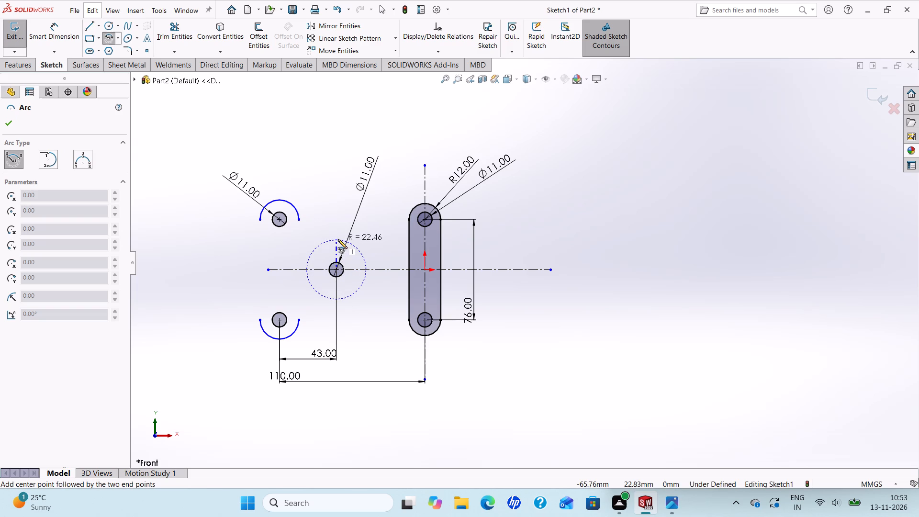
pyautogui.click(338, 244)
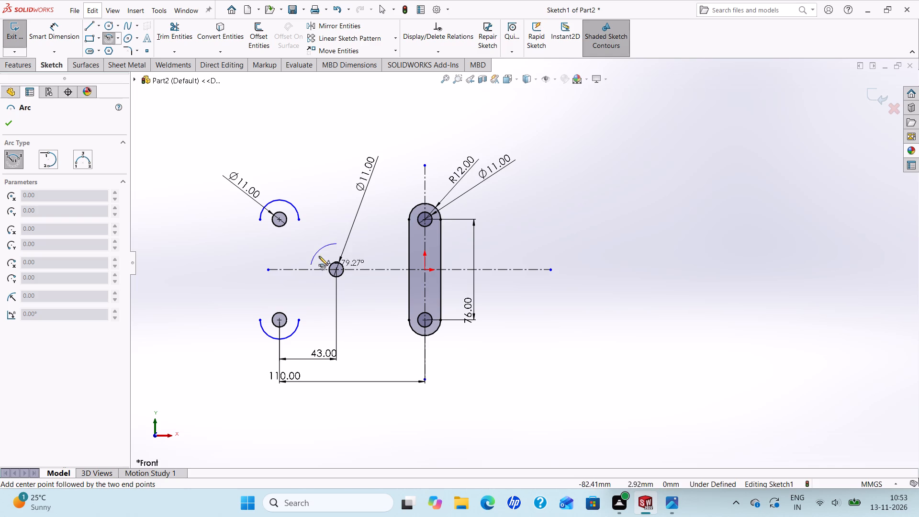
pyautogui.click(336, 310)
pyautogui.rightClick(336, 310)
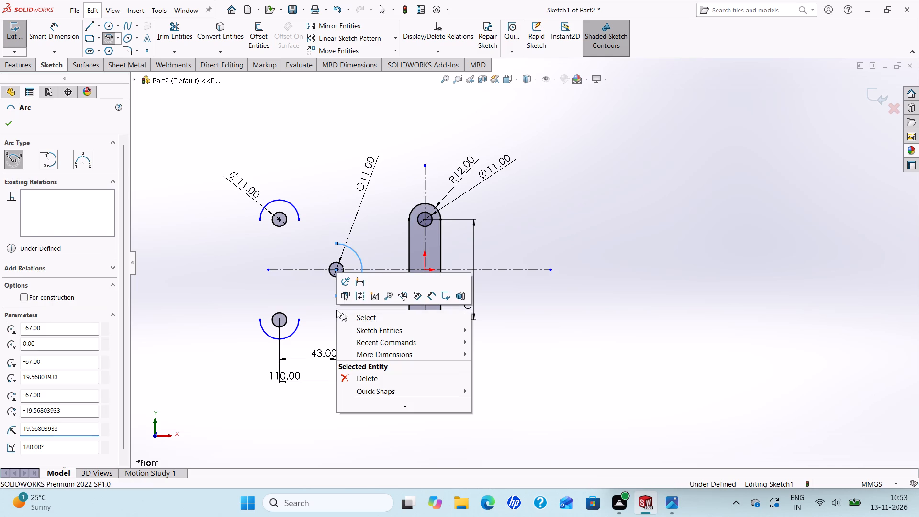
pyautogui.click(356, 316)
# Dimension the radii of the upper-left, lower-left and centerline circle arcs as 12 mm each.
pyautogui.click(64, 29)
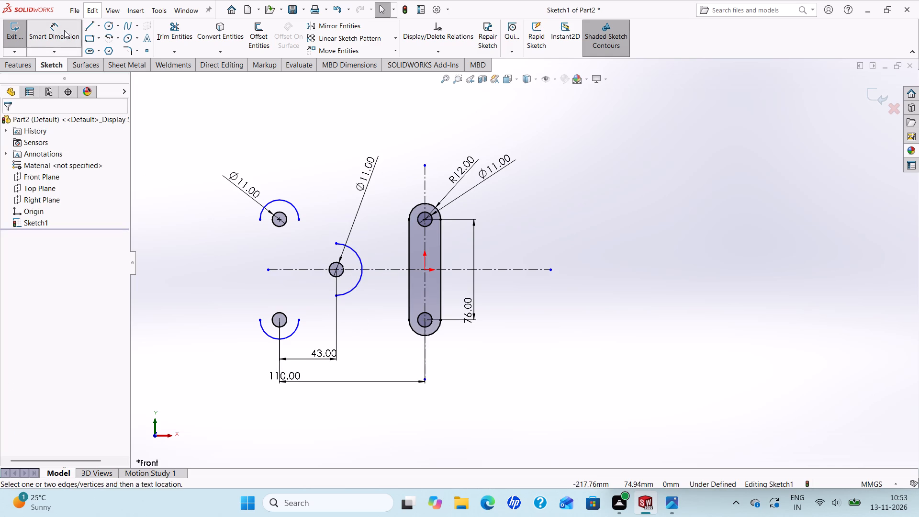
pyautogui.click(287, 197)
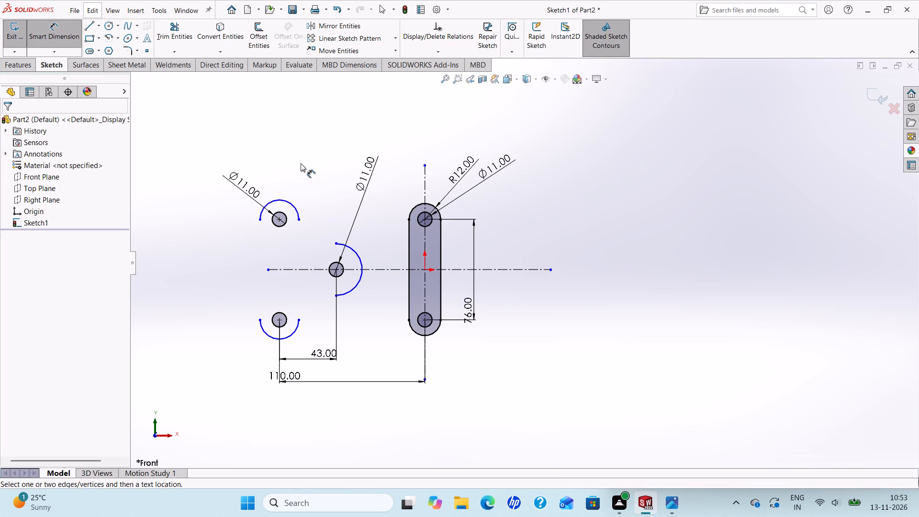
pyautogui.click(287, 204)
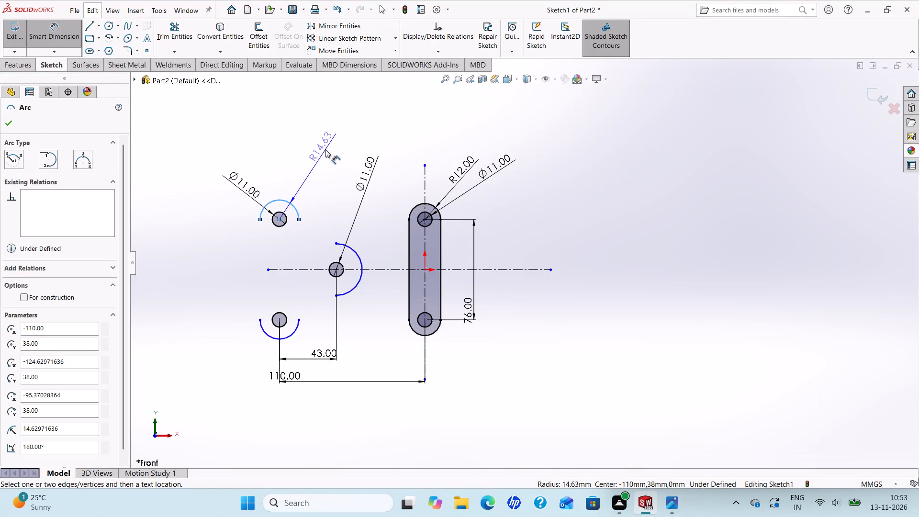
pyautogui.click(325, 149)
pyautogui.write('12')
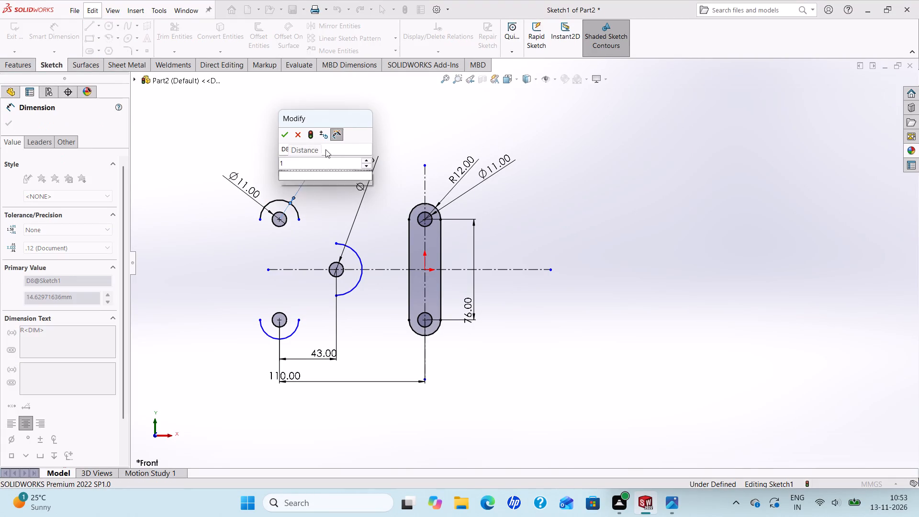
pyautogui.press('Return')
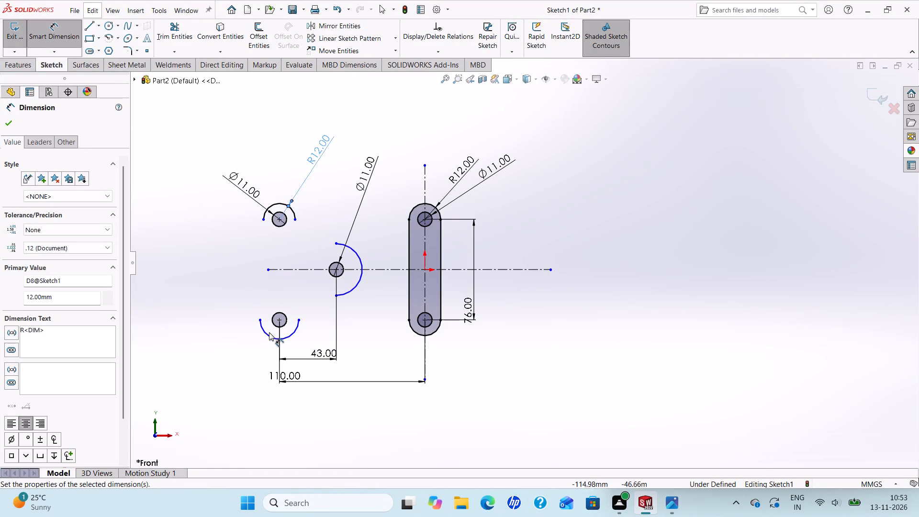
pyautogui.click(264, 334)
pyautogui.click(223, 361)
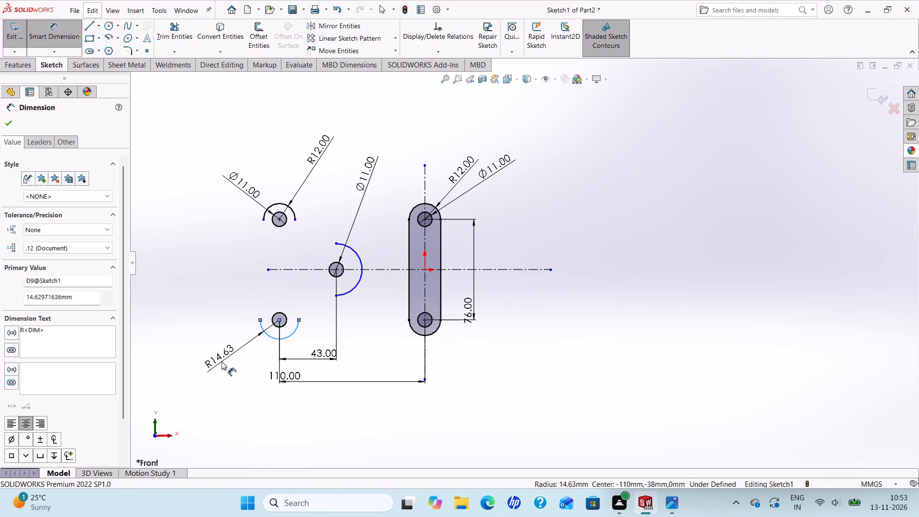
pyautogui.write('12')
pyautogui.press('Return')
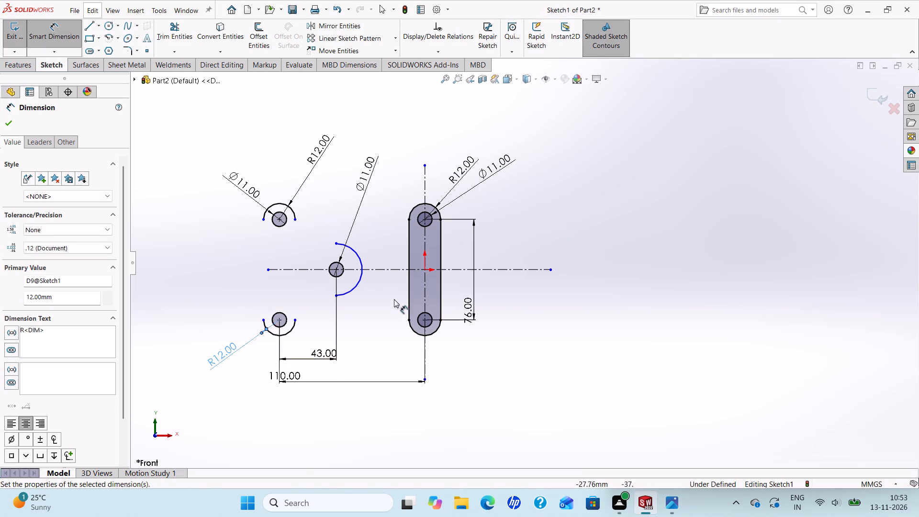
pyautogui.click(354, 250)
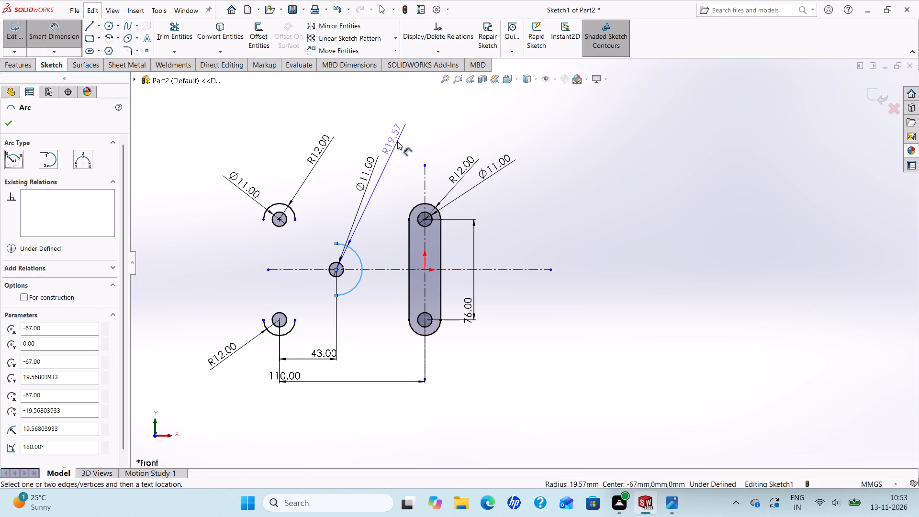
pyautogui.click(397, 141)
pyautogui.write('12')
pyautogui.press('Return')
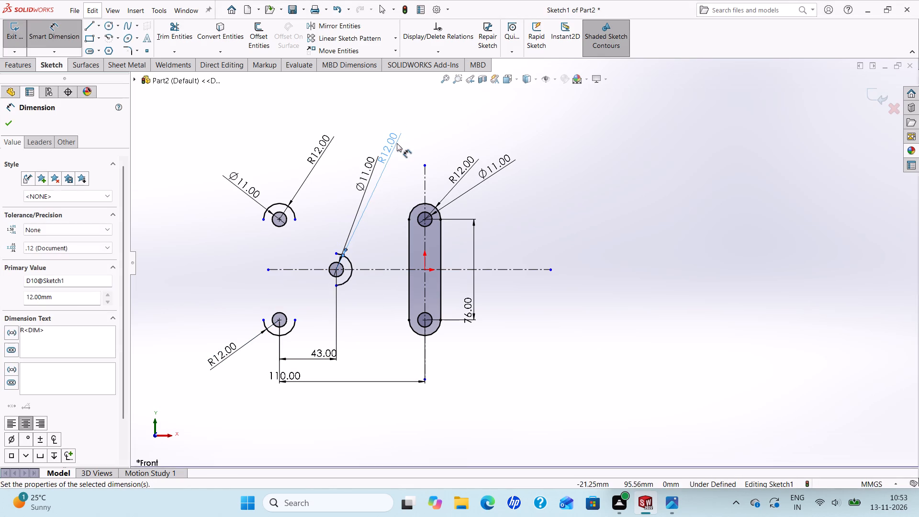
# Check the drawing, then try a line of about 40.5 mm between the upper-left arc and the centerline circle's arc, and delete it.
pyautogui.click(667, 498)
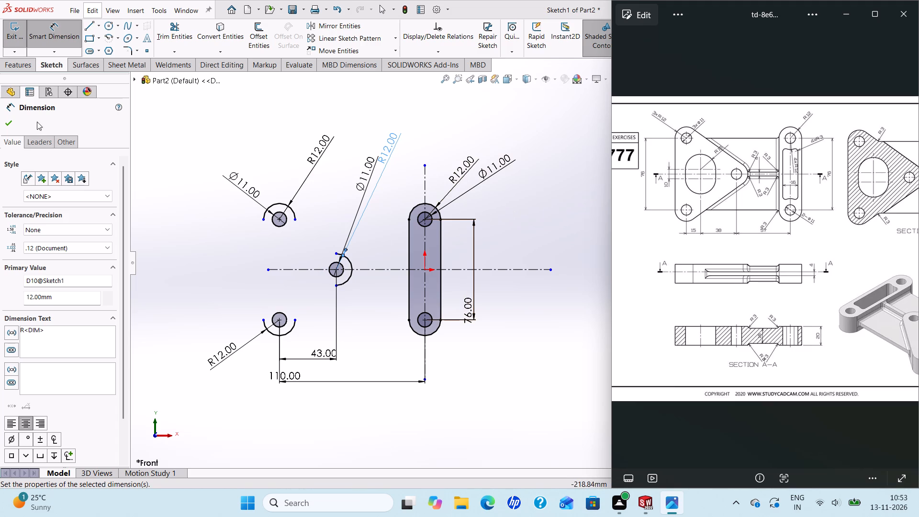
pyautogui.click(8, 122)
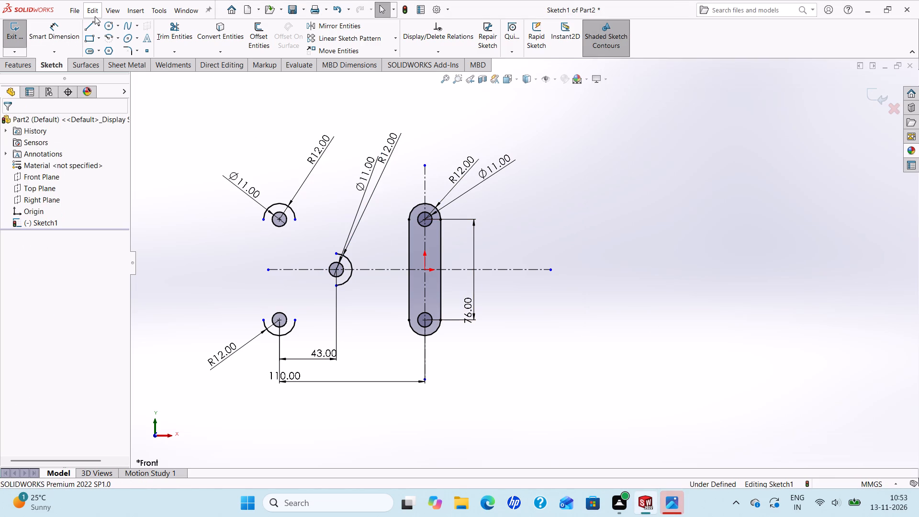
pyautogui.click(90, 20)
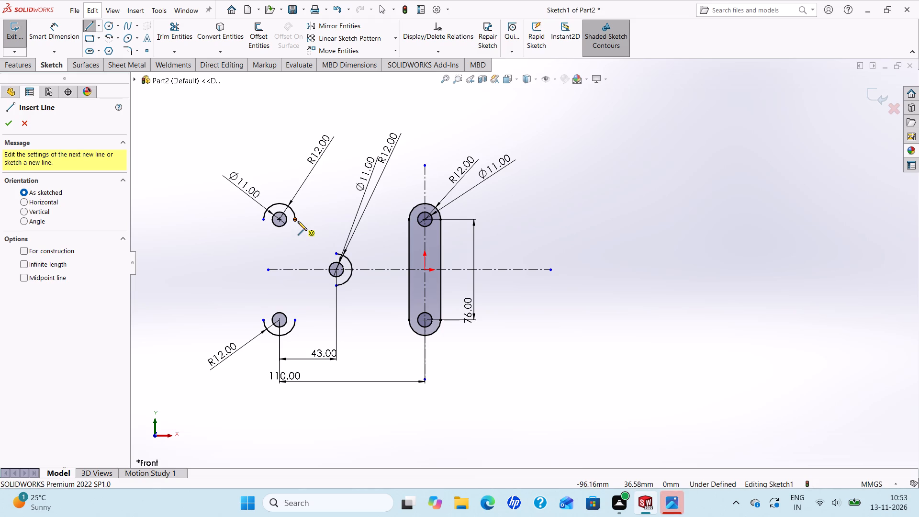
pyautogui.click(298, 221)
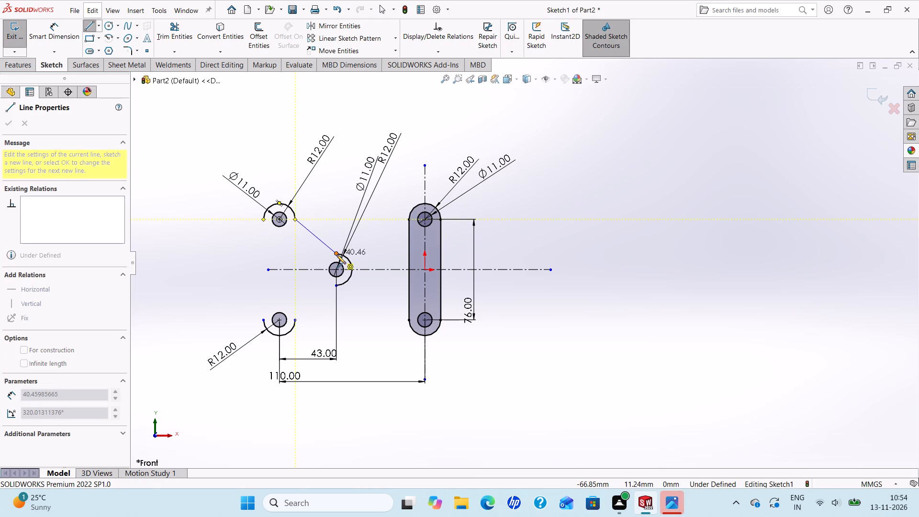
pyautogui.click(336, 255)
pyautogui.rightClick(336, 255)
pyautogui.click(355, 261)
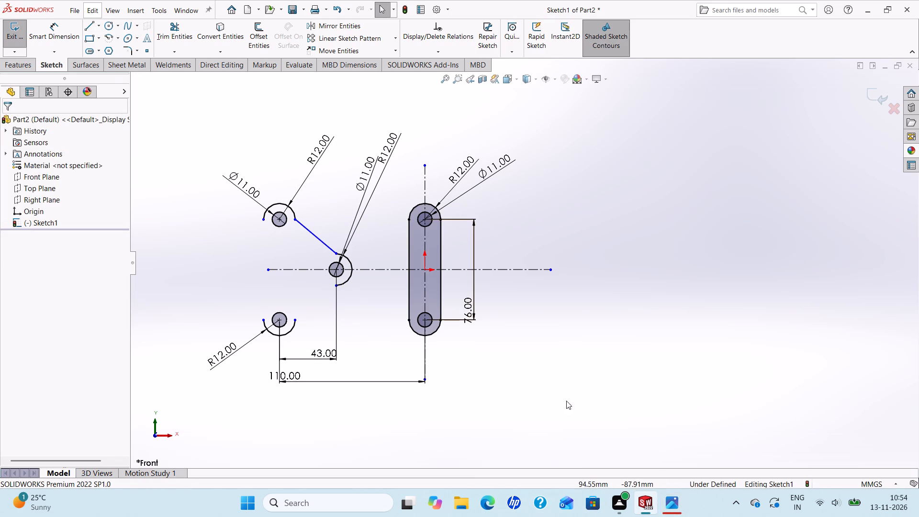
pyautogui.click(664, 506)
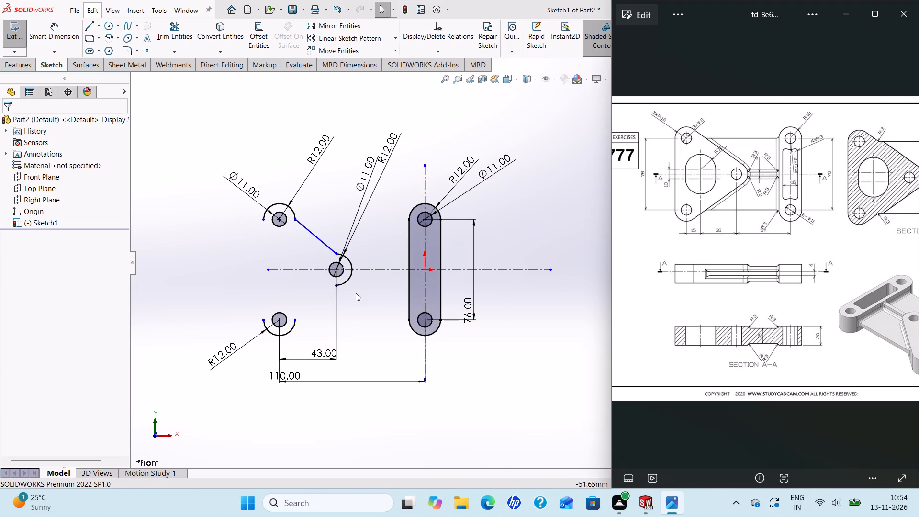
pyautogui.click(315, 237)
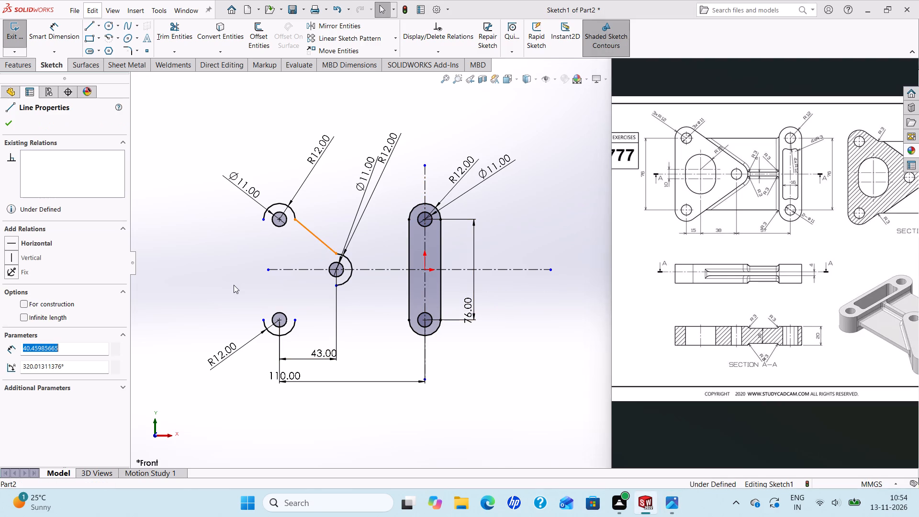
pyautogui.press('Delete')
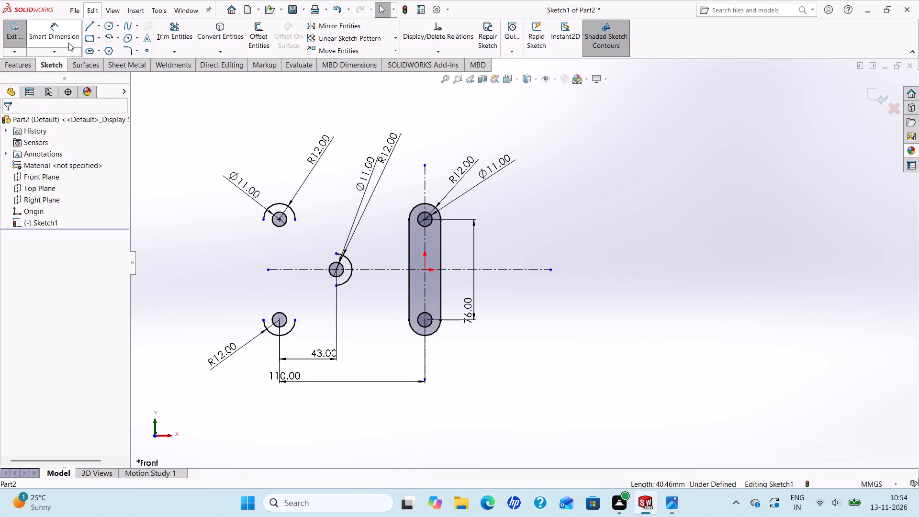
# Sketch a 76 mm vertical line joining the outer ends of the upper-left and lower-left arcs.
pyautogui.click(91, 26)
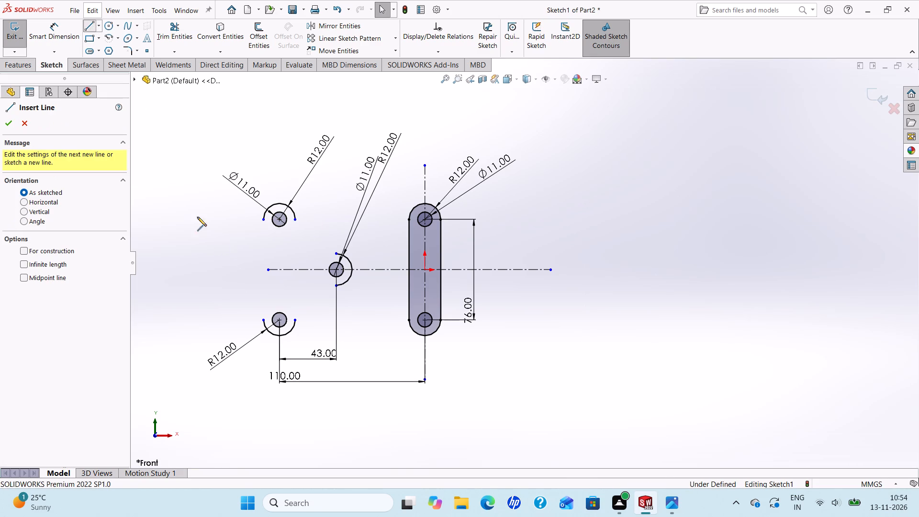
pyautogui.click(262, 218)
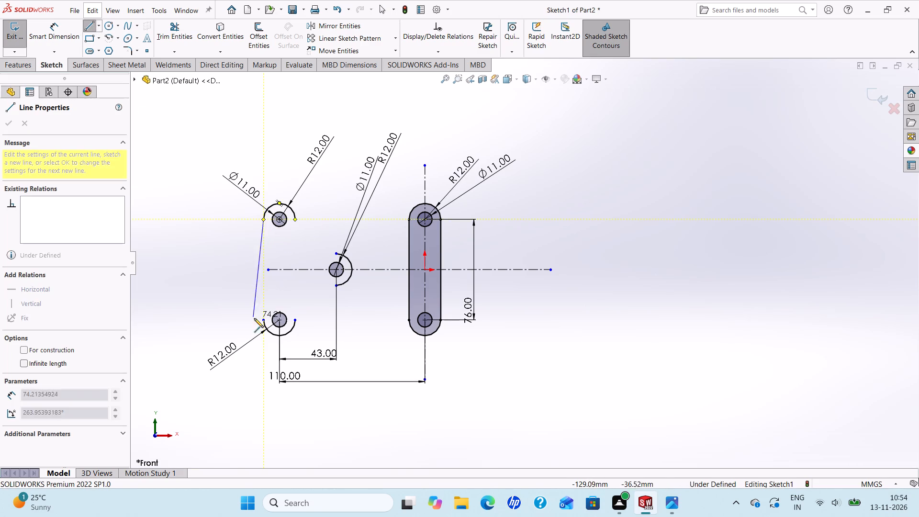
pyautogui.click(264, 319)
pyautogui.rightClick(264, 319)
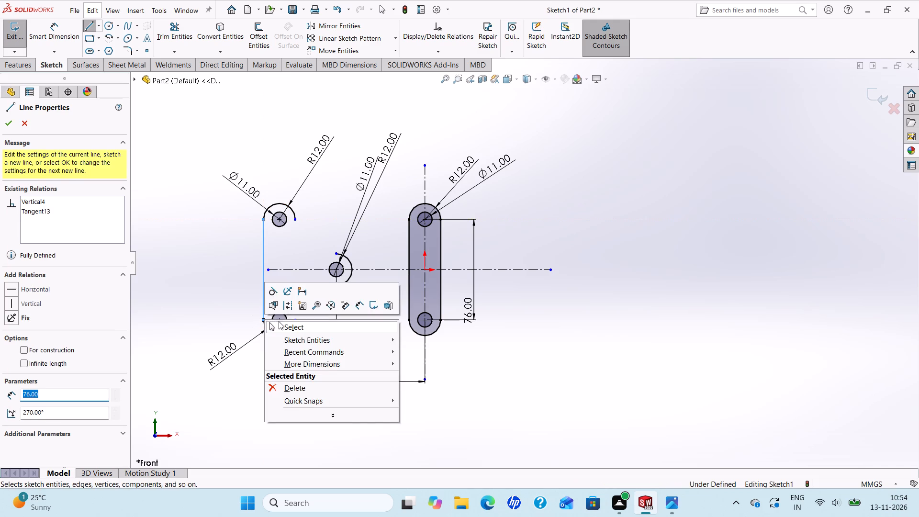
pyautogui.click(279, 321)
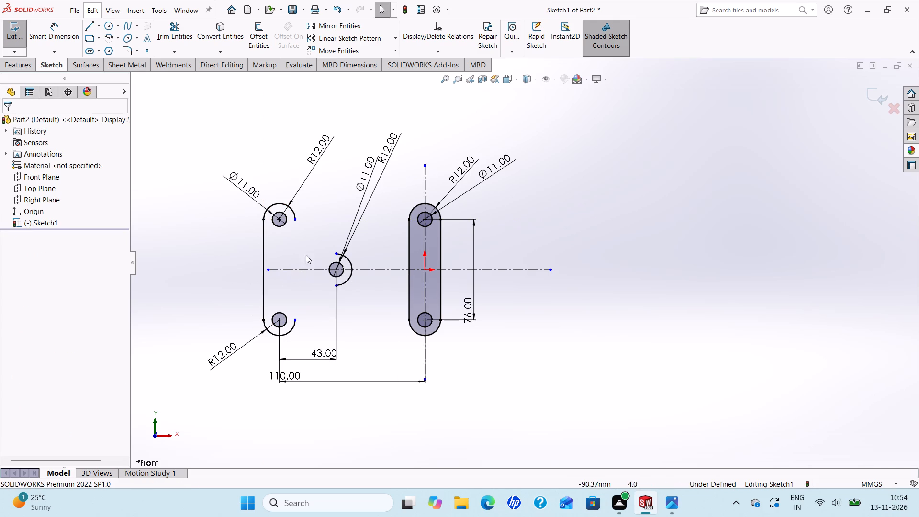
# Sketch a slanted line about 57.4 mm long, tangent to the lower-left arc and the underside of the centerline circle's arc.
pyautogui.click(90, 26)
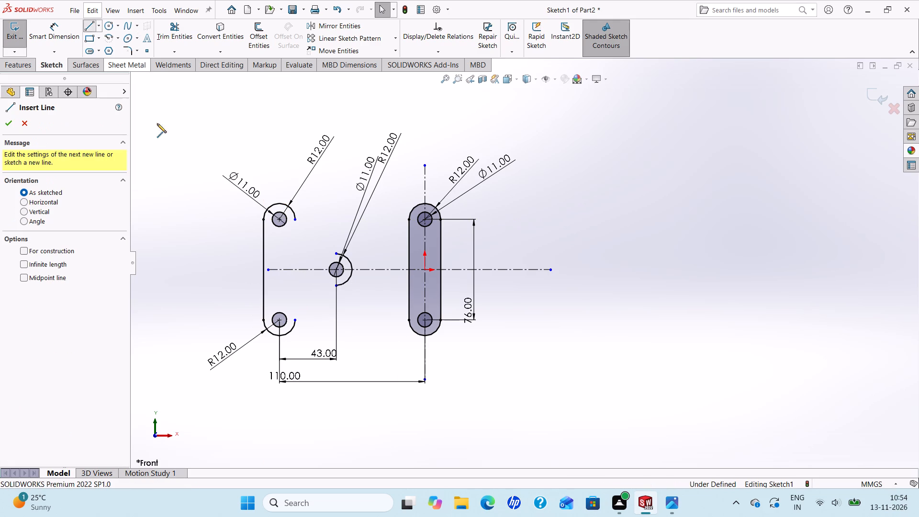
pyautogui.click(296, 325)
pyautogui.click(344, 286)
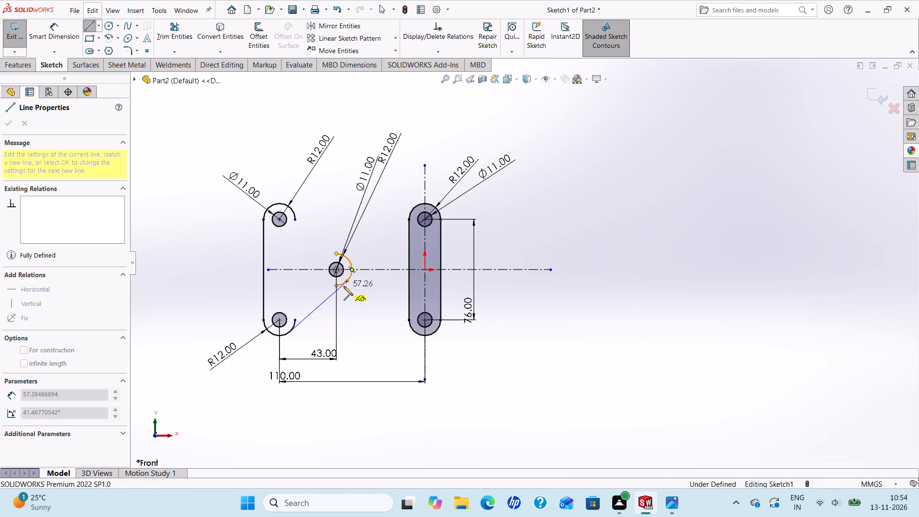
pyautogui.rightClick(344, 286)
pyautogui.click(362, 293)
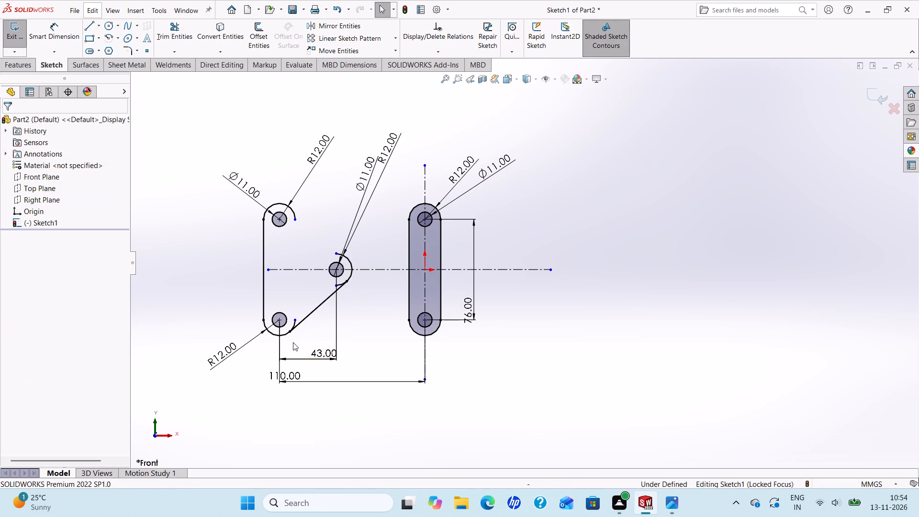
# Apply tangent relations between the slanted line and both the lower-left arc and the centerline circle's arc.
pyautogui.keyDown('ctrl'); pyautogui.click(303, 321); pyautogui.keyUp('ctrl')
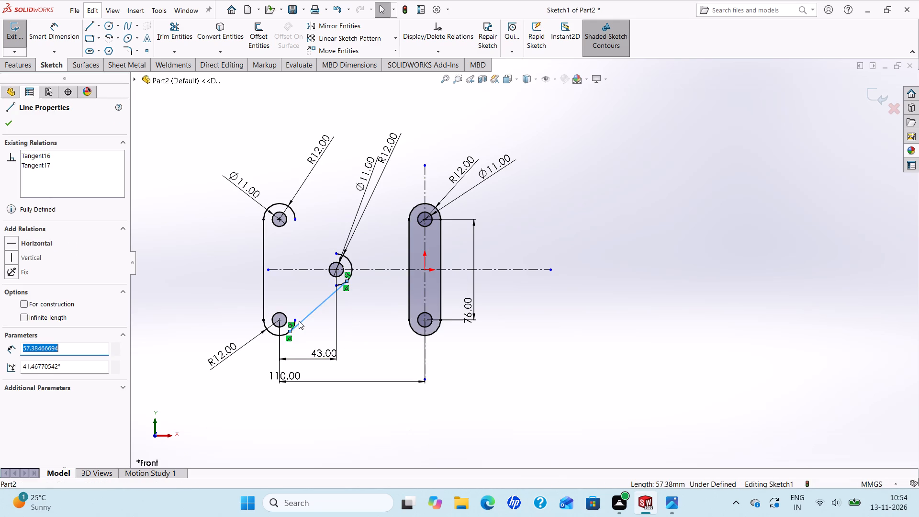
pyautogui.keyDown('ctrl'); pyautogui.scroll(-2, 298, 323); pyautogui.keyUp('ctrl')
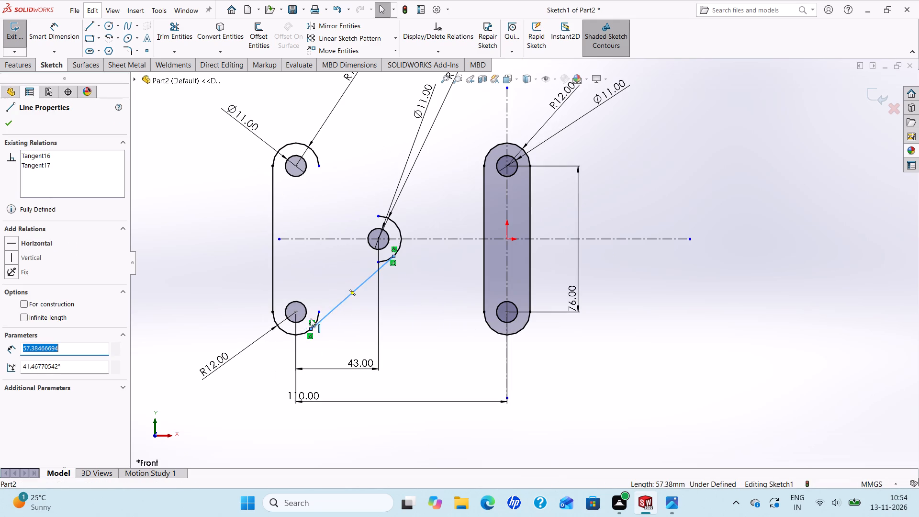
pyautogui.keyDown('ctrl'); pyautogui.click(316, 318); pyautogui.keyUp('ctrl')
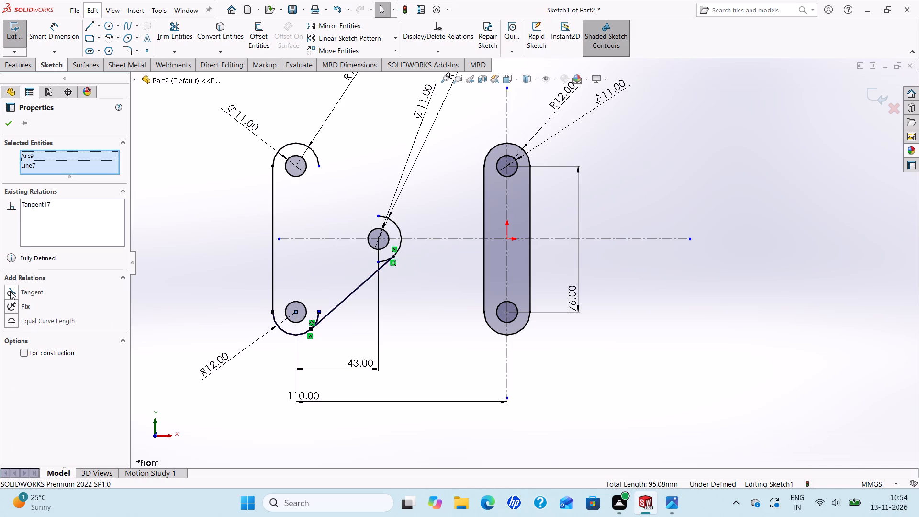
pyautogui.click(10, 291)
pyautogui.click(11, 119)
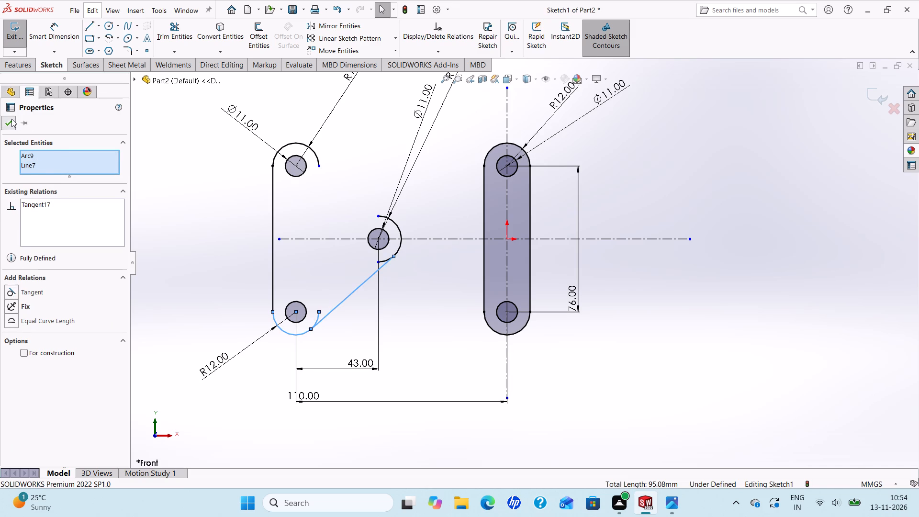
pyautogui.keyDown('ctrl'); pyautogui.click(385, 262); pyautogui.keyUp('ctrl')
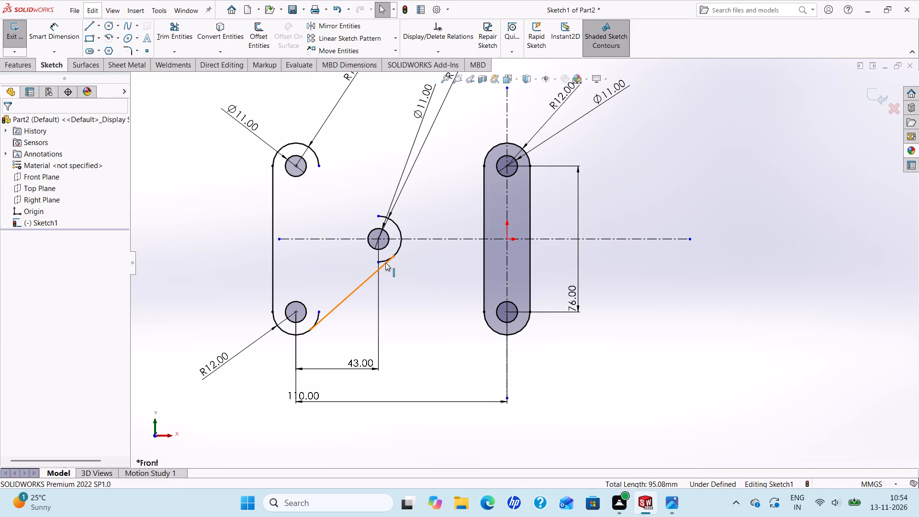
pyautogui.keyDown('ctrl'); pyautogui.click(384, 258); pyautogui.keyUp('ctrl')
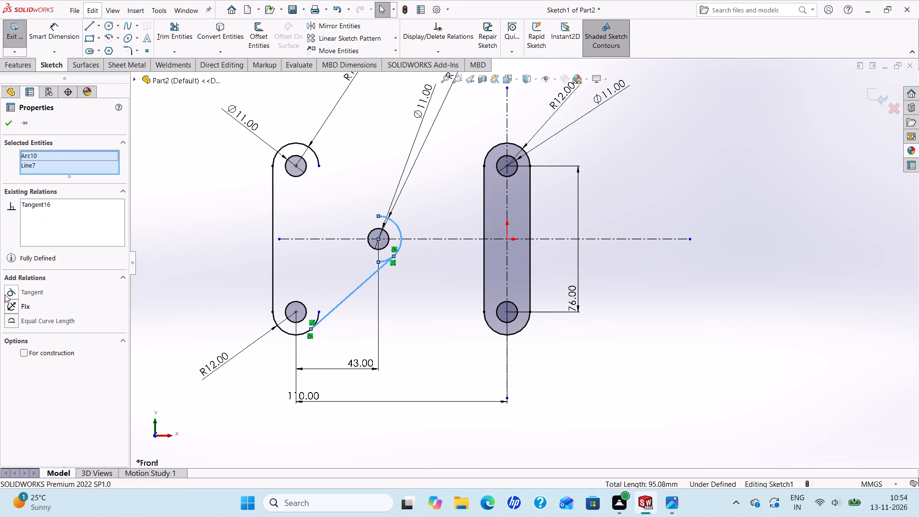
pyautogui.click(15, 293)
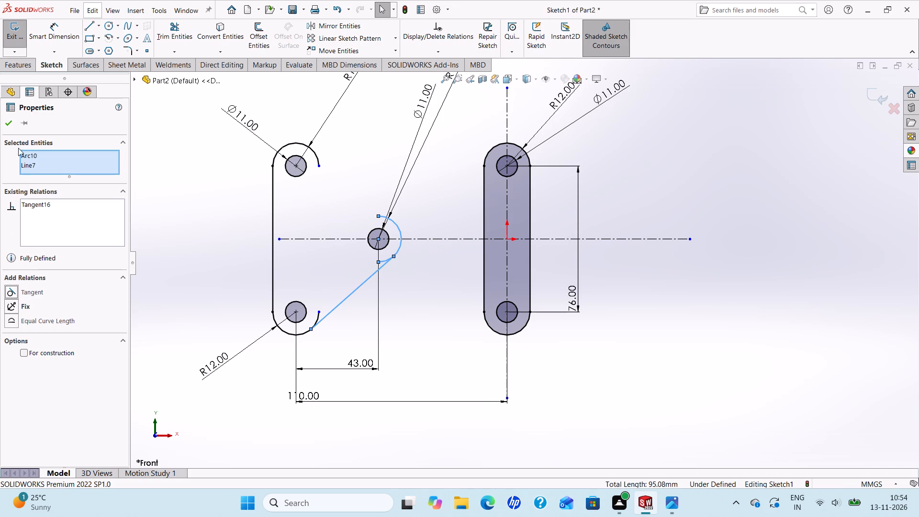
pyautogui.click(12, 122)
# Trim the lower-left arc and the lower part of the centerline circle's arc back to the slanted tangent line.
pyautogui.click(170, 34)
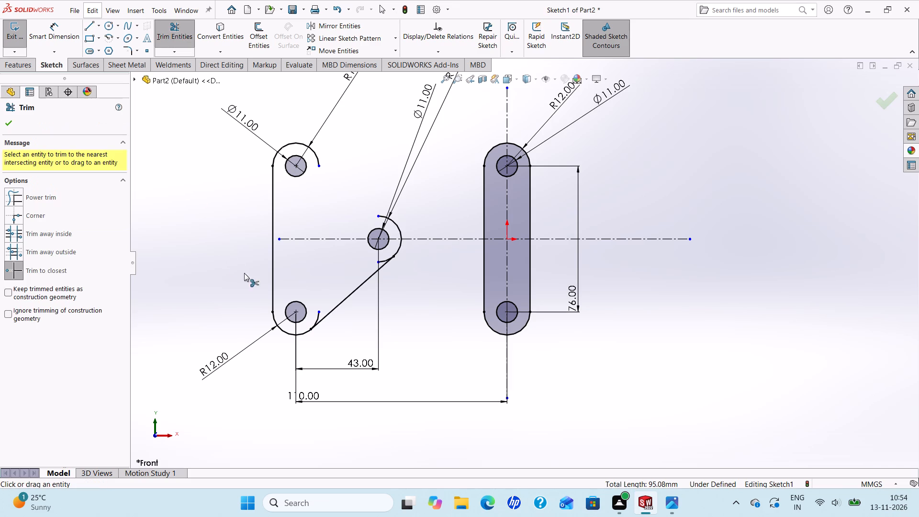
pyautogui.scroll(-3, 316, 308)
pyautogui.click(351, 316)
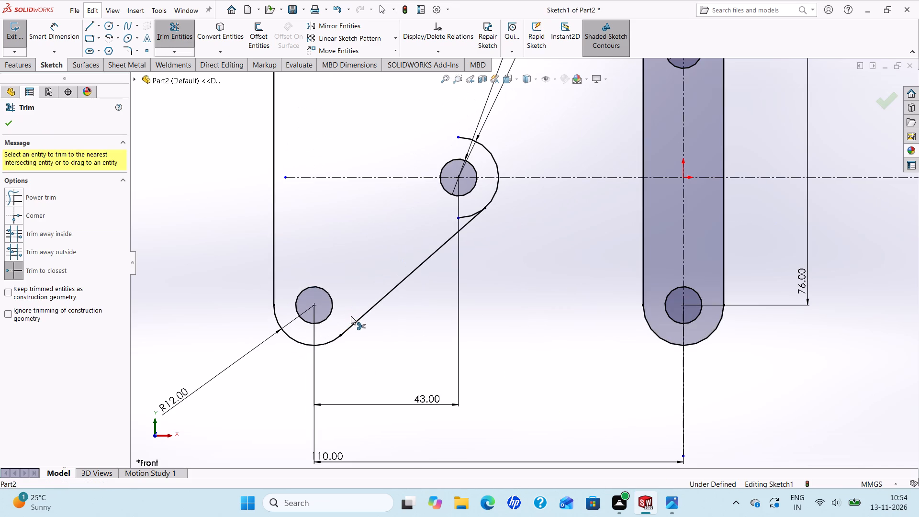
pyautogui.click(468, 217)
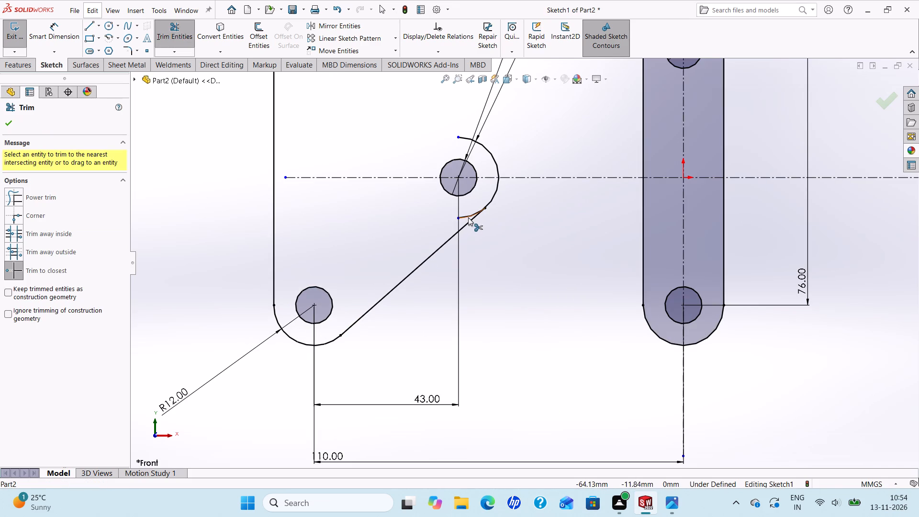
pyautogui.scroll(-3, 494, 201)
pyautogui.scroll(7, 493, 201)
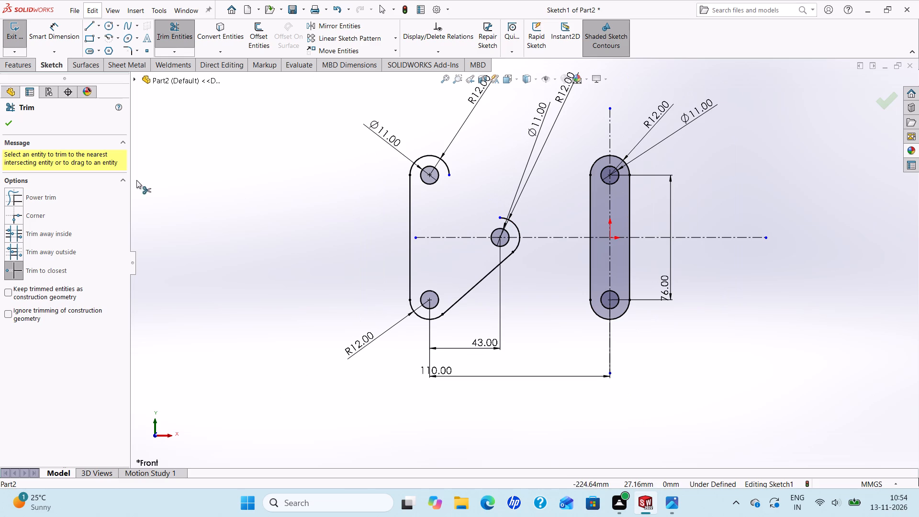
pyautogui.moveTo(4, 124); pyautogui.dragTo(9, 126)
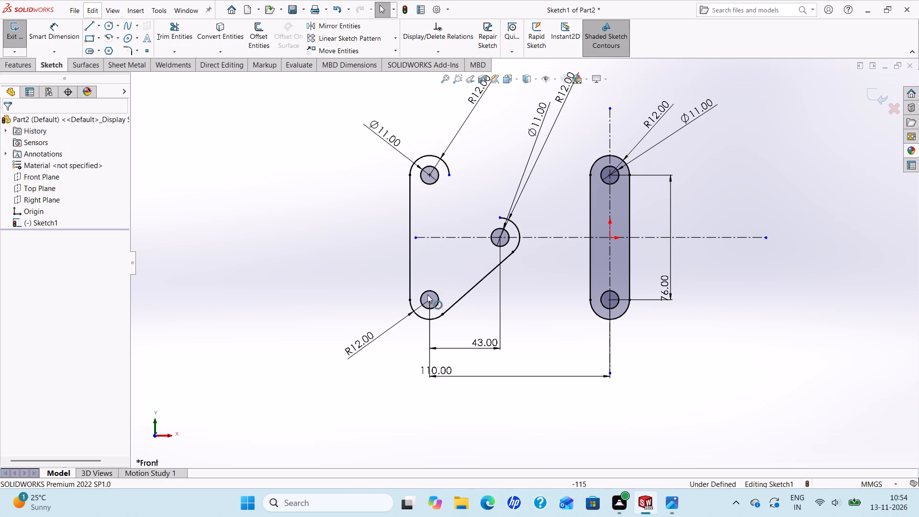
# Mirror the slanted tangent line about the horizontal centerline, keeping the original.
pyautogui.click(470, 292)
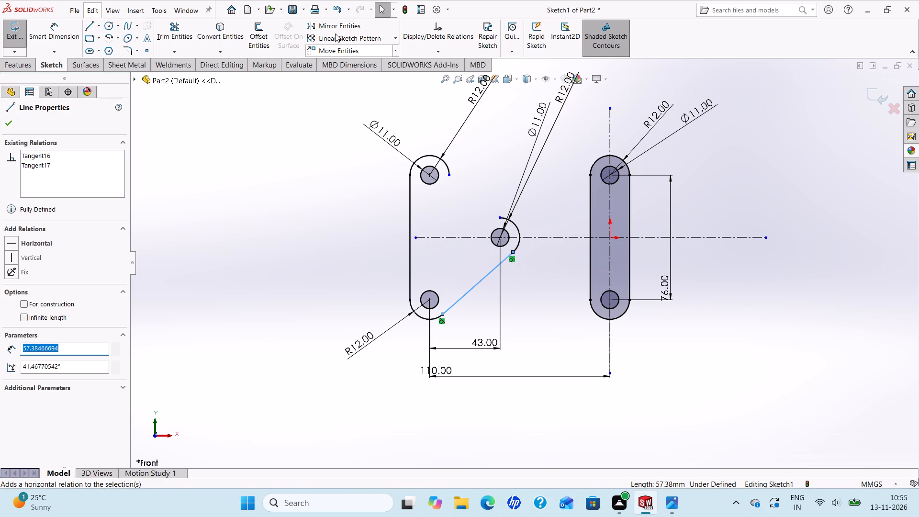
pyautogui.click(335, 30)
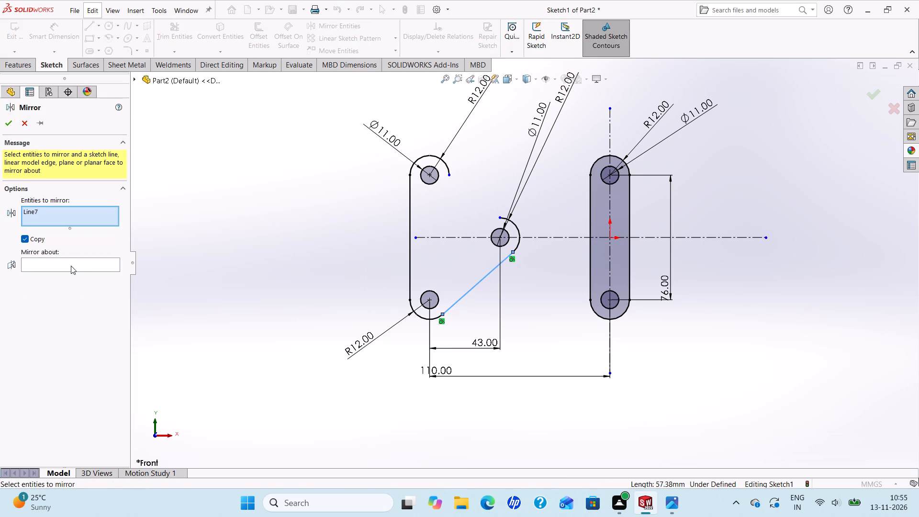
pyautogui.click(70, 266)
pyautogui.click(447, 238)
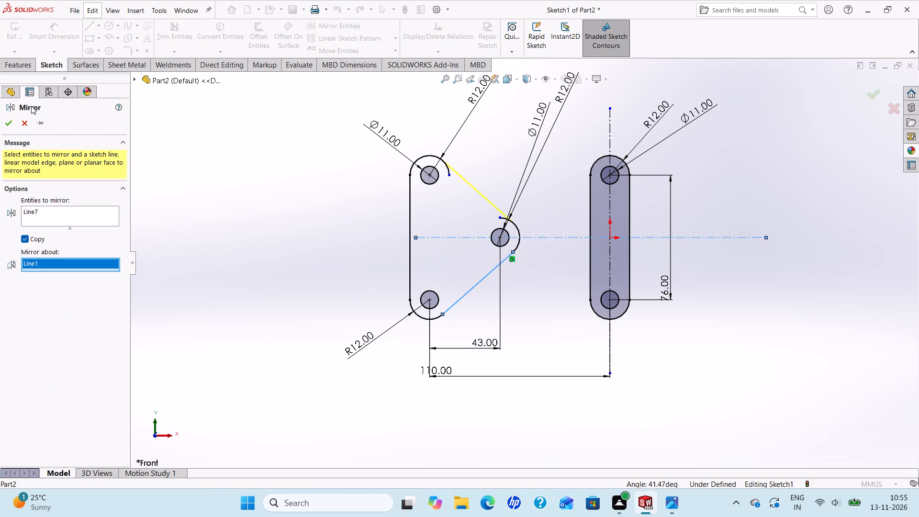
pyautogui.click(8, 120)
pyautogui.scroll(-1, 599, 228)
pyautogui.scroll(1, 535, 230)
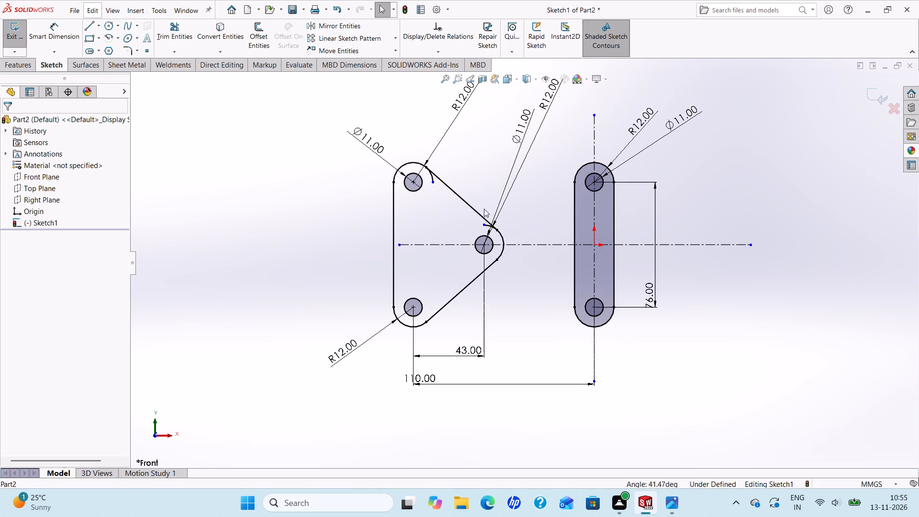
# Trim the leftover ends of the centerline circle's arc and the upper-left arc inside the mirrored line to close the triangular outline.
pyautogui.click(168, 32)
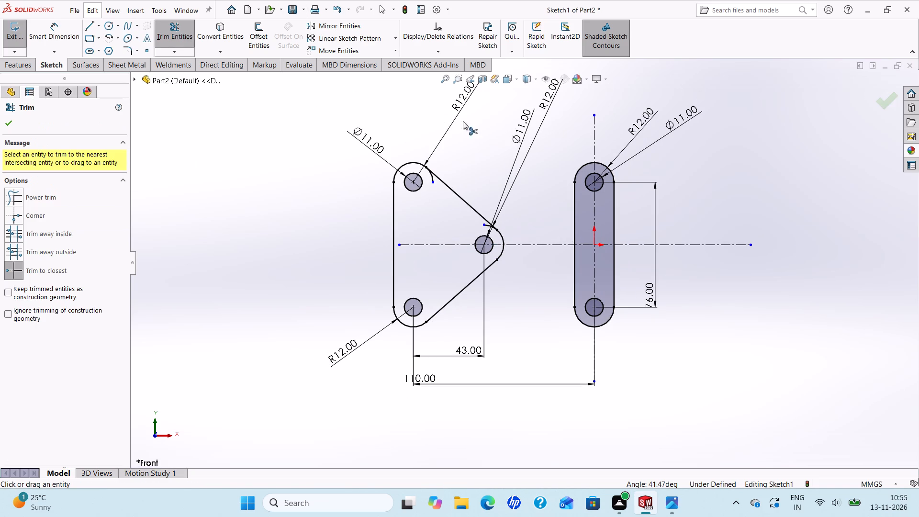
pyautogui.scroll(-5, 505, 180)
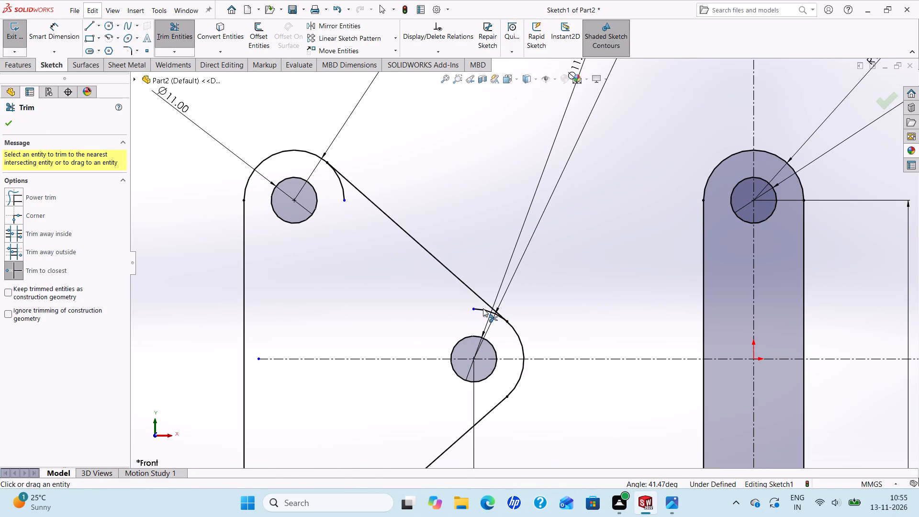
pyautogui.click(483, 308)
pyautogui.click(341, 182)
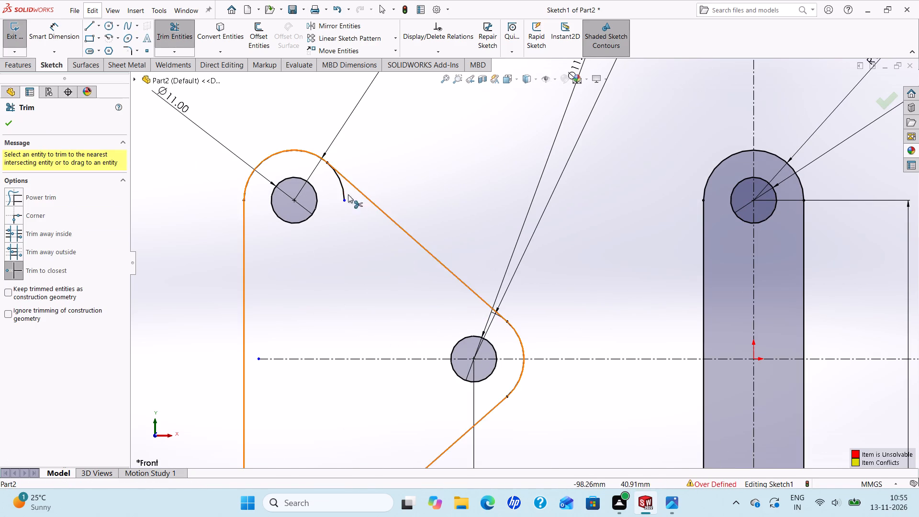
pyautogui.click(9, 120)
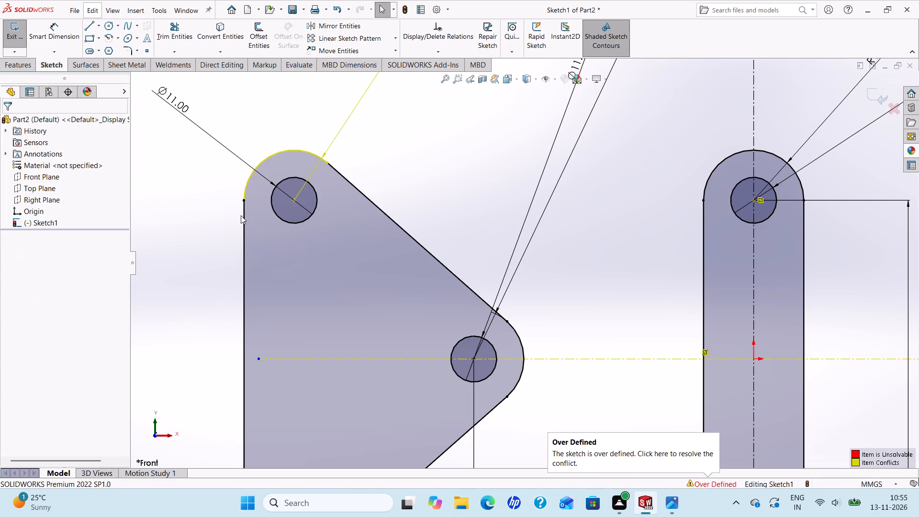
# Delete the conflicting R12 dimension from the triangular outline's upper-left corner arc.
pyautogui.scroll(3, 583, 325)
pyautogui.scroll(2, 687, 352)
pyautogui.scroll(-2, 758, 356)
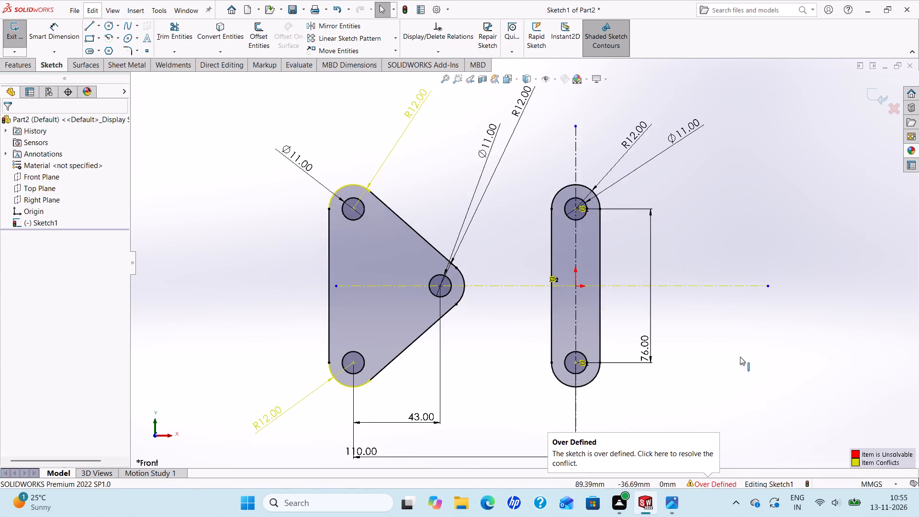
pyautogui.scroll(2, 718, 355)
pyautogui.scroll(-1, 693, 357)
pyautogui.scroll(2, 533, 255)
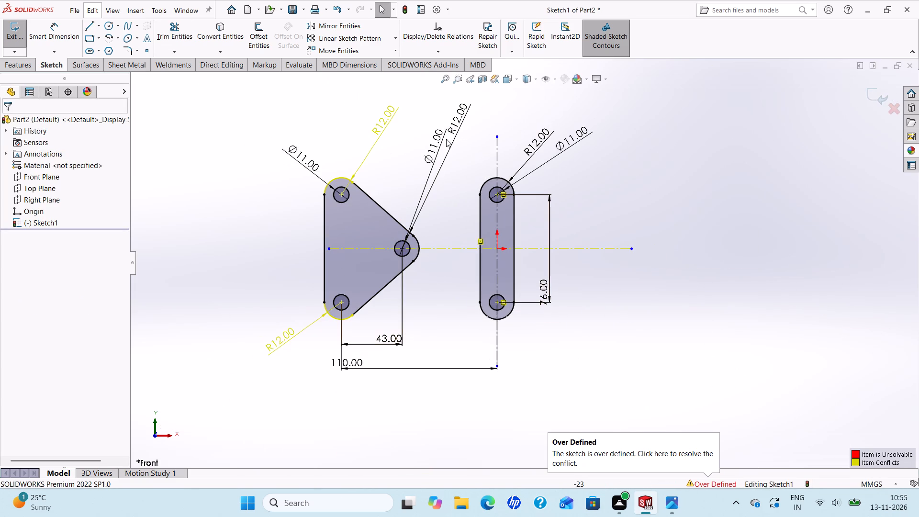
pyautogui.click(384, 128)
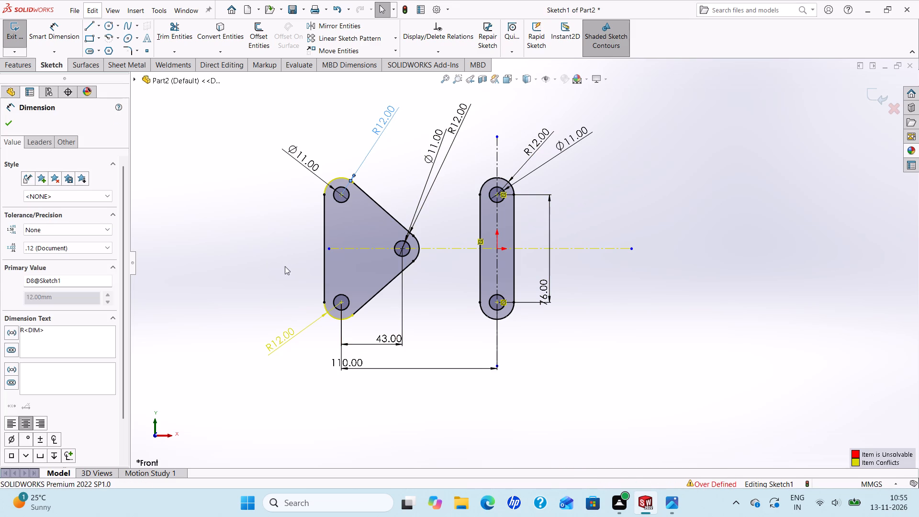
pyautogui.press('Delete')
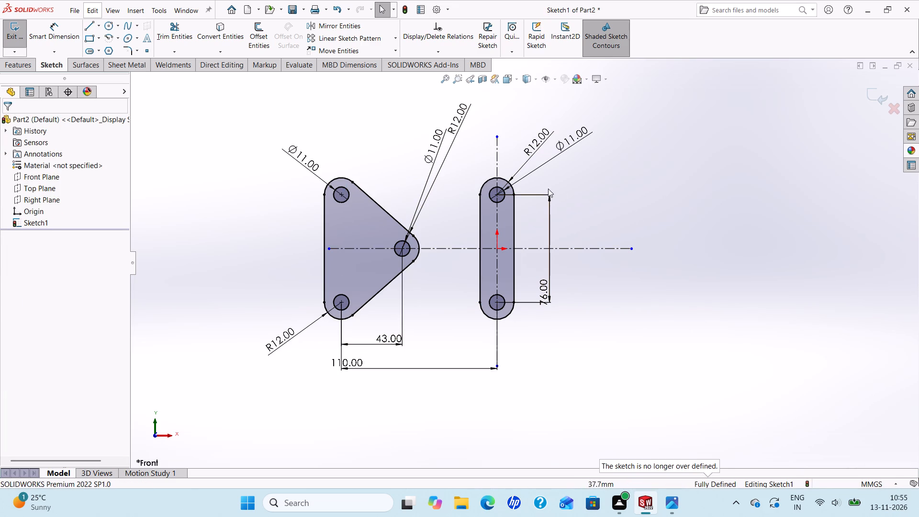
# Apply an equal relation between the lower-left and upper-left corner arcs of the triangular outline.
pyautogui.scroll(1, 589, 214)
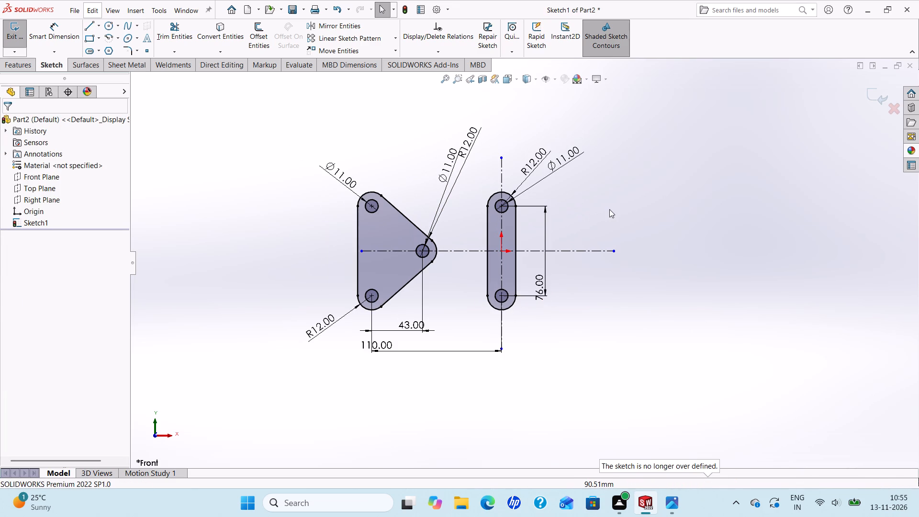
pyautogui.scroll(-1, 609, 209)
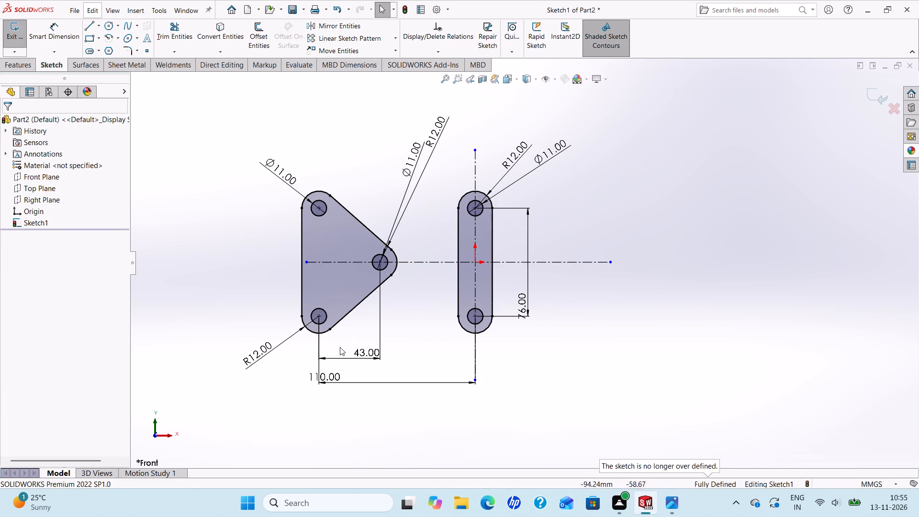
pyautogui.keyDown('ctrl'); pyautogui.click(313, 333); pyautogui.keyUp('ctrl')
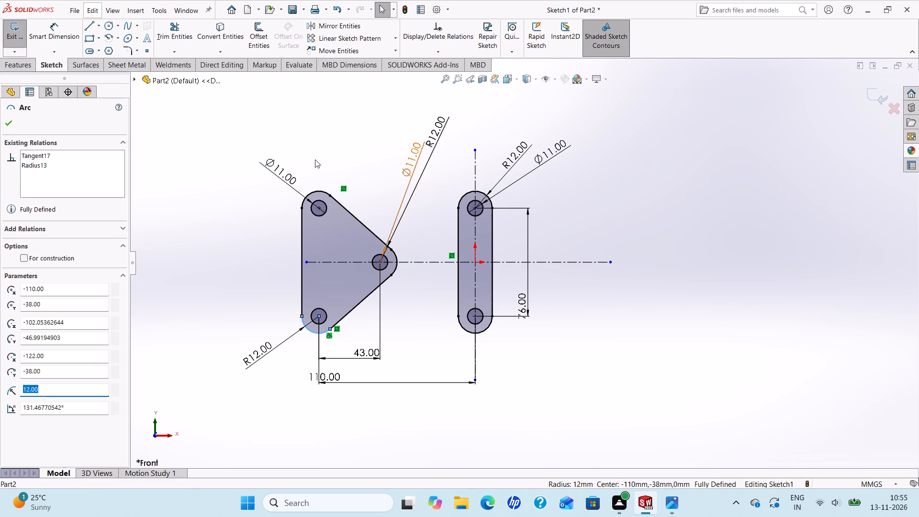
pyautogui.keyDown('ctrl'); pyautogui.click(315, 192); pyautogui.keyUp('ctrl')
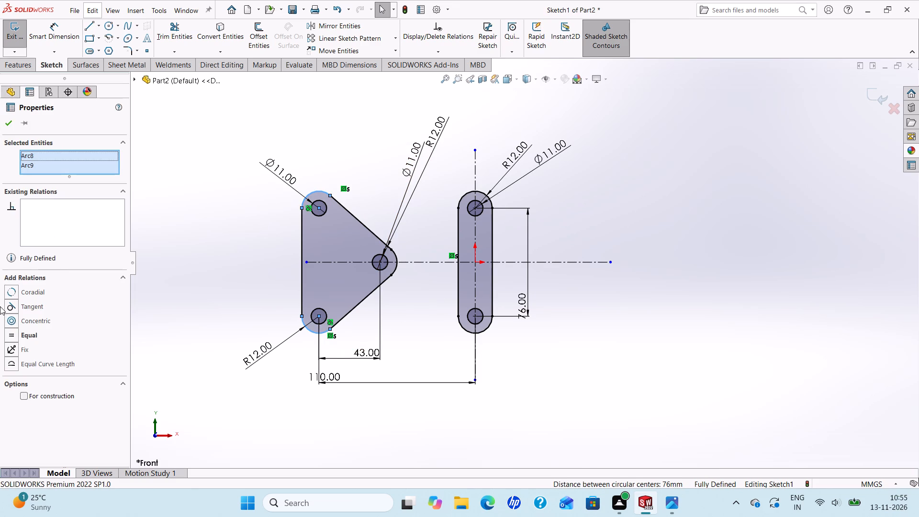
pyautogui.click(14, 335)
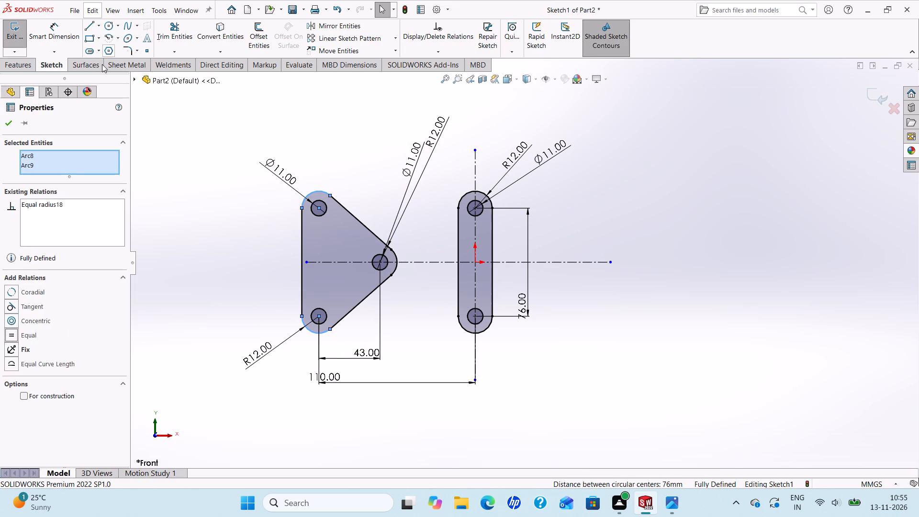
pyautogui.click(6, 126)
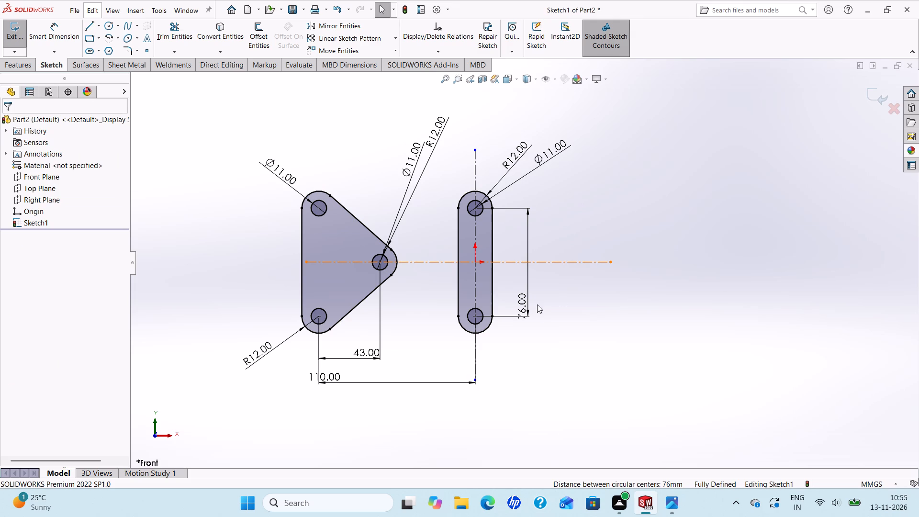
# Sketch a vertical centerpoint slot inside the triangle, centered on the horizontal centerline, about 23 mm wide and 37 mm between arc centers.
pyautogui.click(671, 509)
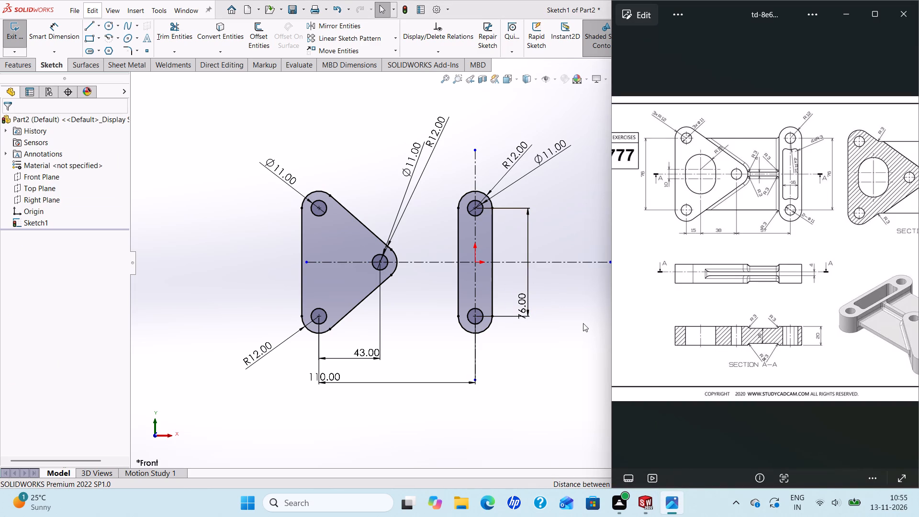
pyautogui.scroll(1, 845, 369)
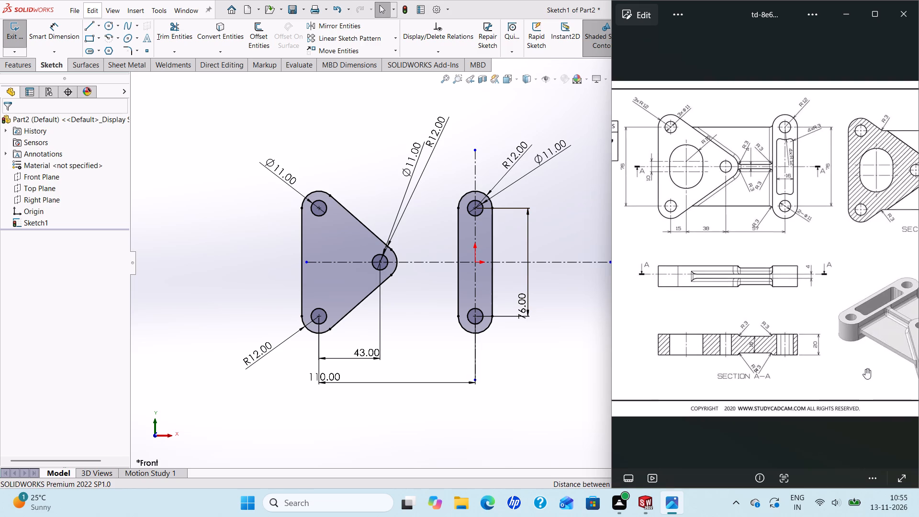
pyautogui.scroll(-5, 871, 370)
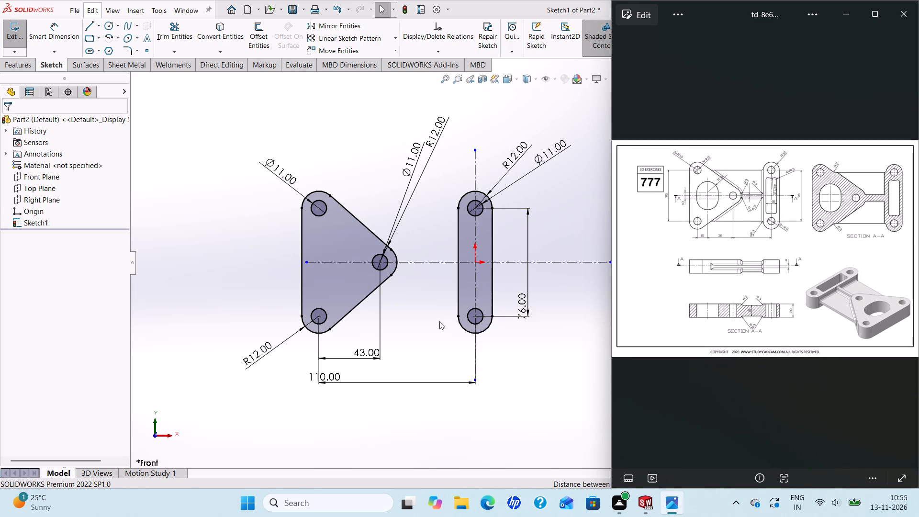
pyautogui.scroll(3, 706, 205)
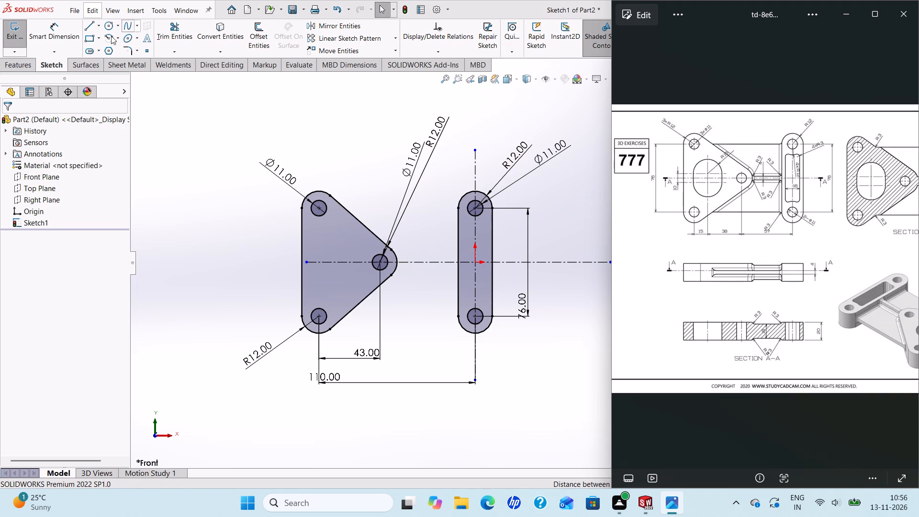
pyautogui.click(98, 52)
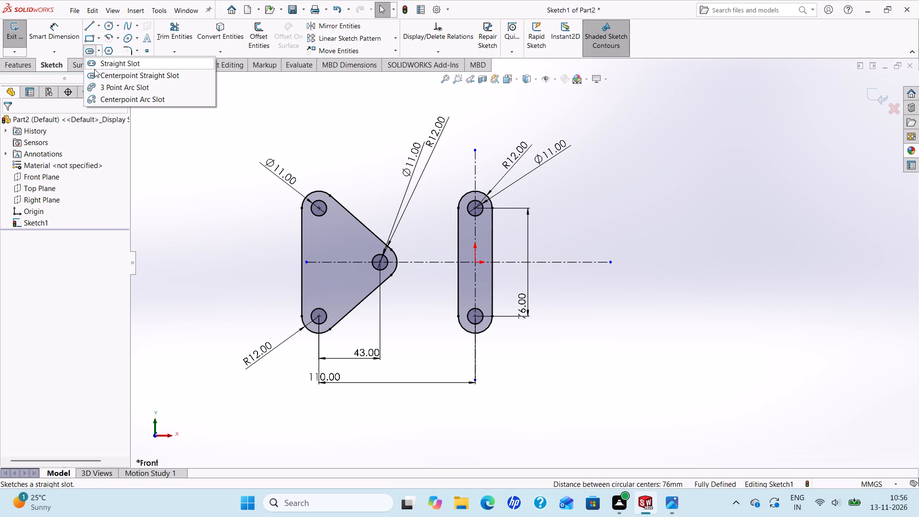
pyautogui.click(116, 74)
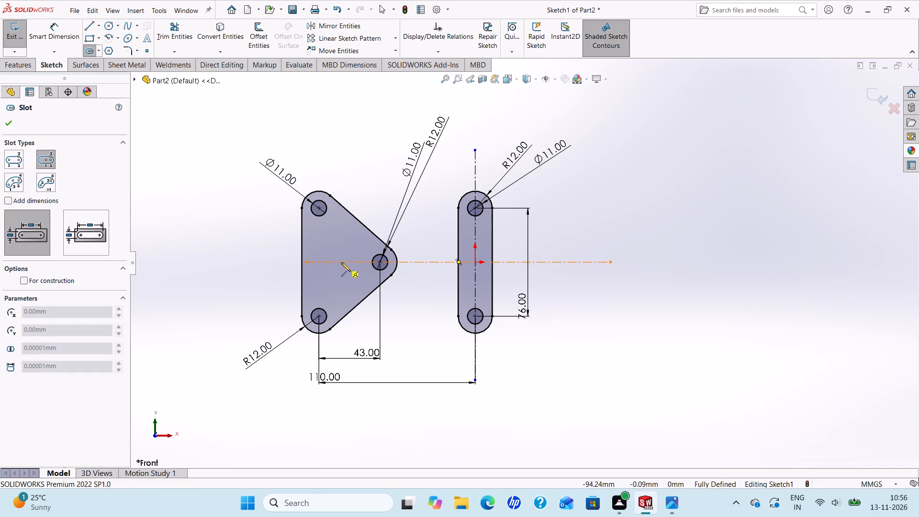
pyautogui.click(339, 262)
pyautogui.click(341, 236)
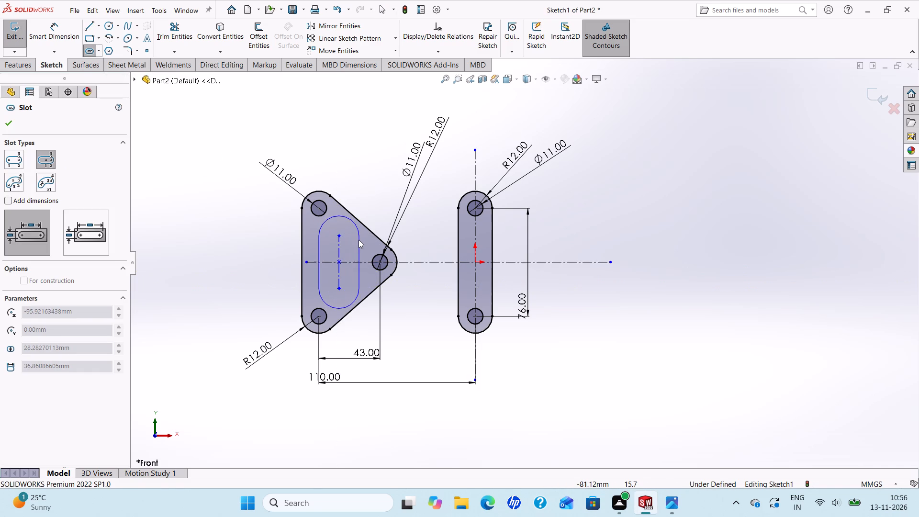
pyautogui.click(355, 238)
pyautogui.rightClick(355, 238)
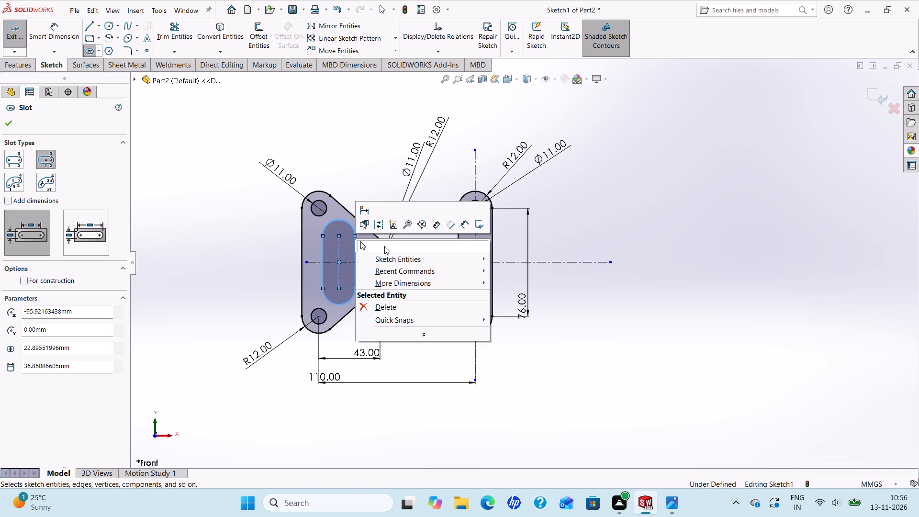
pyautogui.click(384, 246)
# Dimension the slot's center 15 mm horizontally from the center of the triangle's lower-left hole.
pyautogui.click(67, 33)
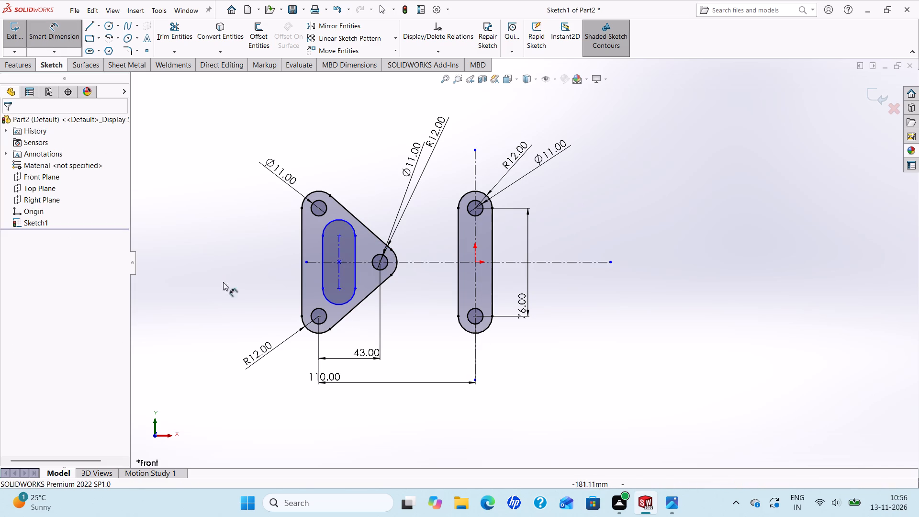
pyautogui.click(322, 315)
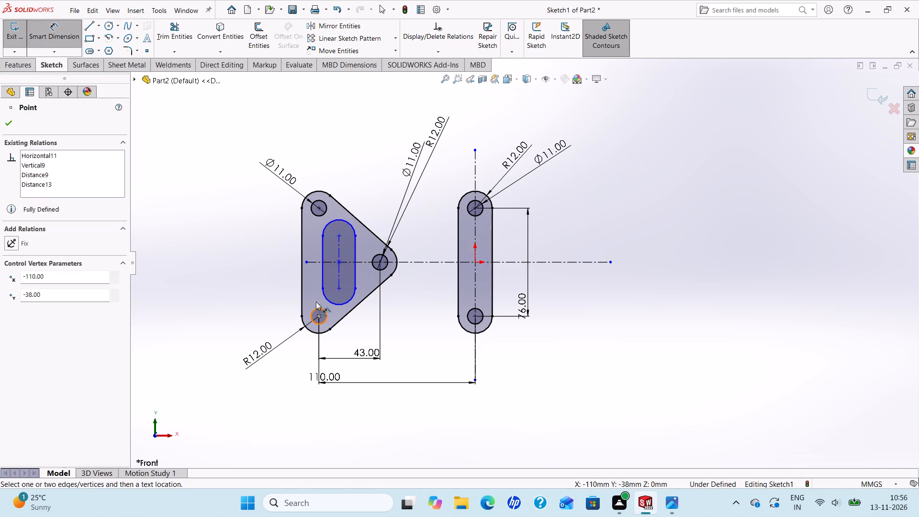
pyautogui.click(337, 262)
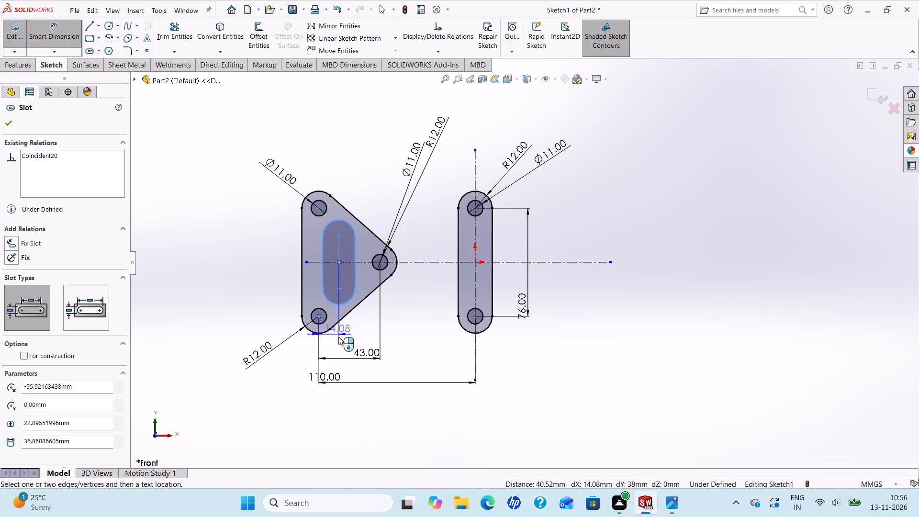
pyautogui.click(336, 345)
pyautogui.write('15')
pyautogui.press('Return')
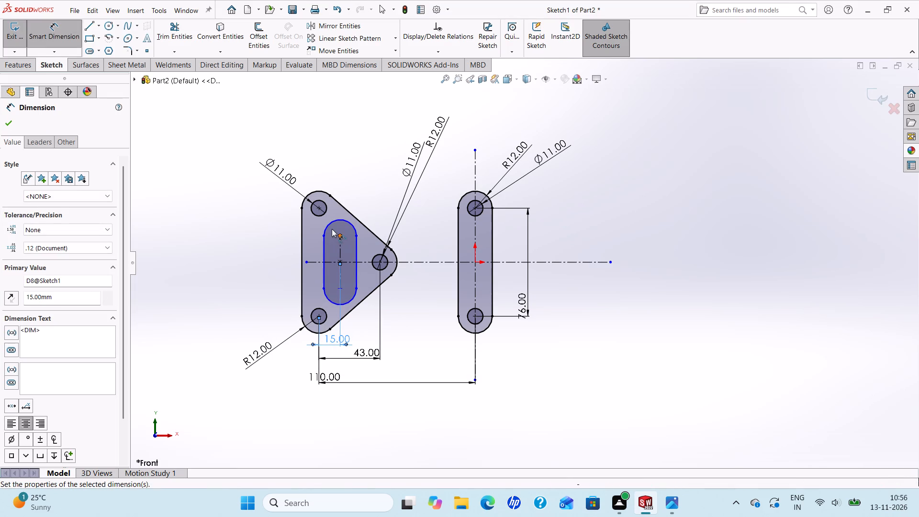
# Dimension the slot's end radius as 15 mm and the distance between its arc centers as 10 mm.
pyautogui.click(344, 222)
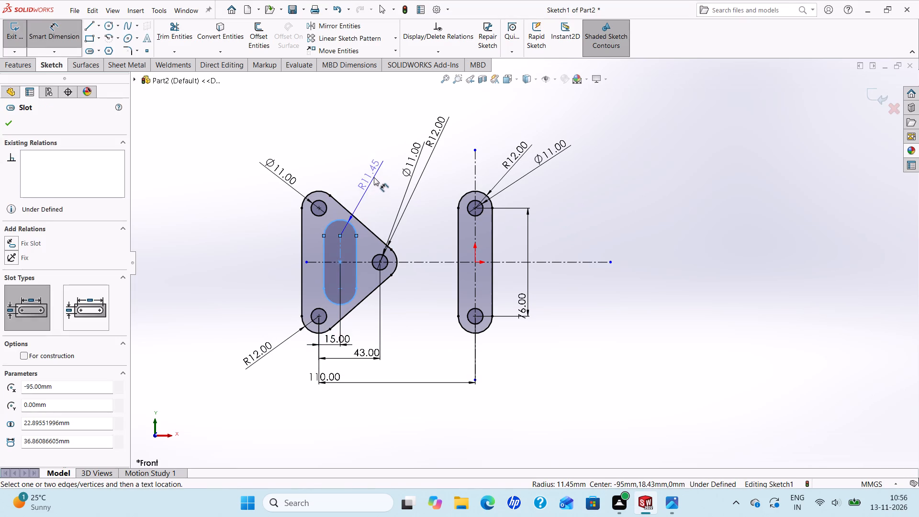
pyautogui.click(374, 177)
pyautogui.write('15')
pyautogui.press('Return')
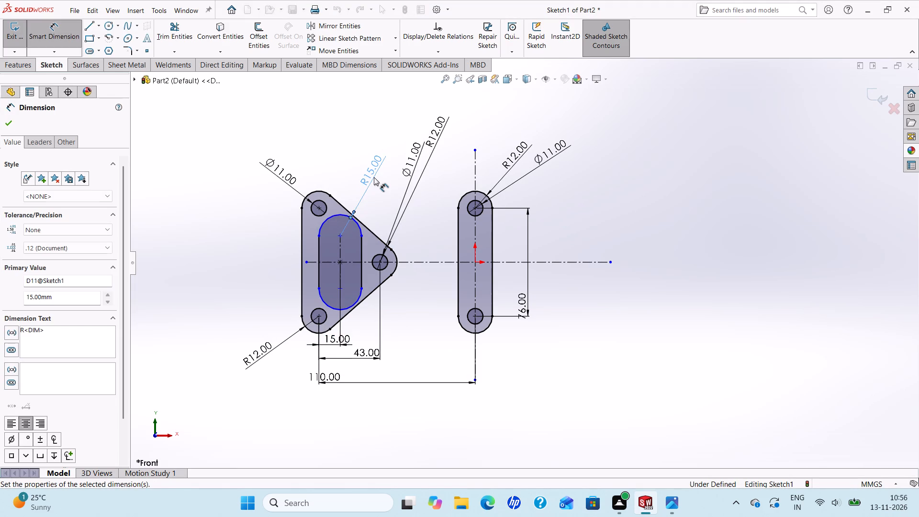
pyautogui.click(340, 275)
pyautogui.click(235, 260)
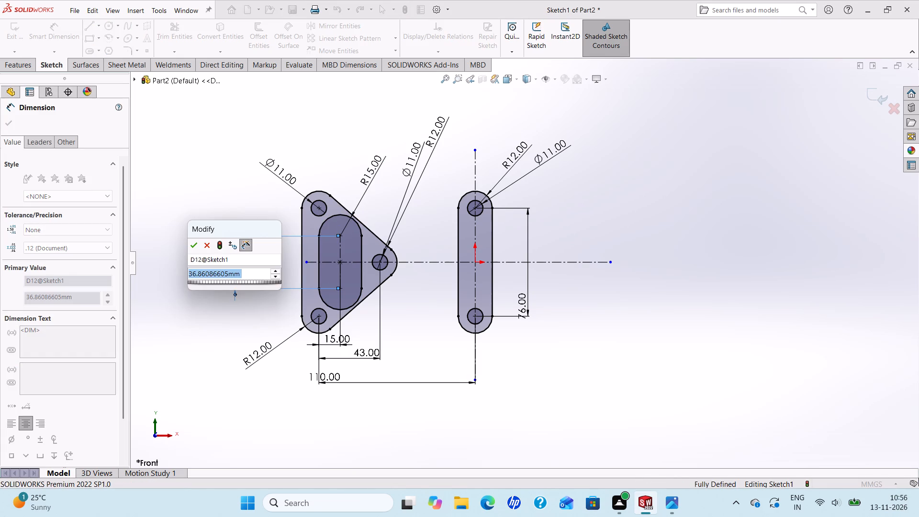
pyautogui.write('10')
pyautogui.press('Return')
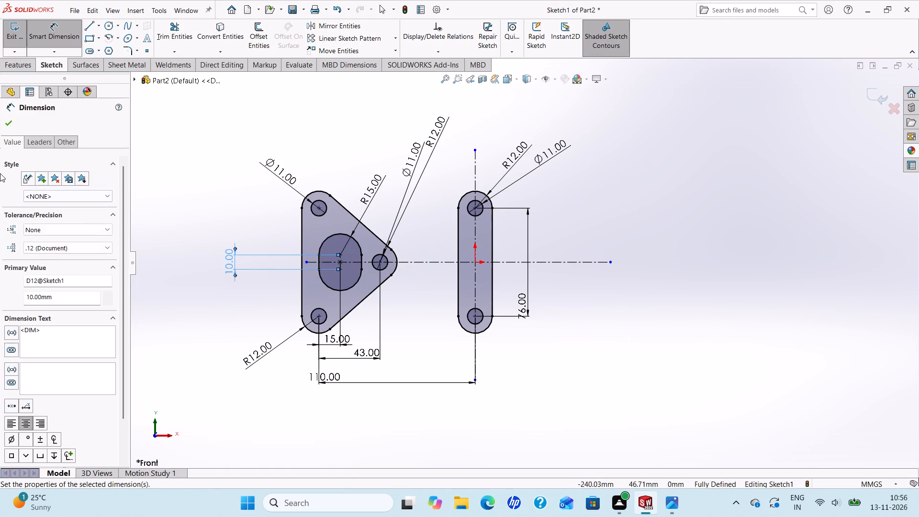
pyautogui.click(5, 125)
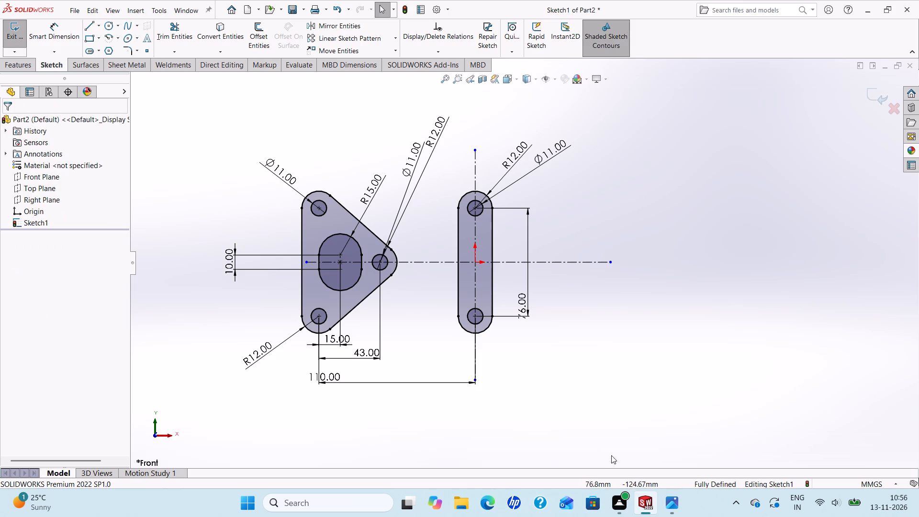
# Draw two horizontal lines about 80 mm long from the bar's left edge endpoints to the triangle's upper and lower slanted edges.
pyautogui.click(669, 505)
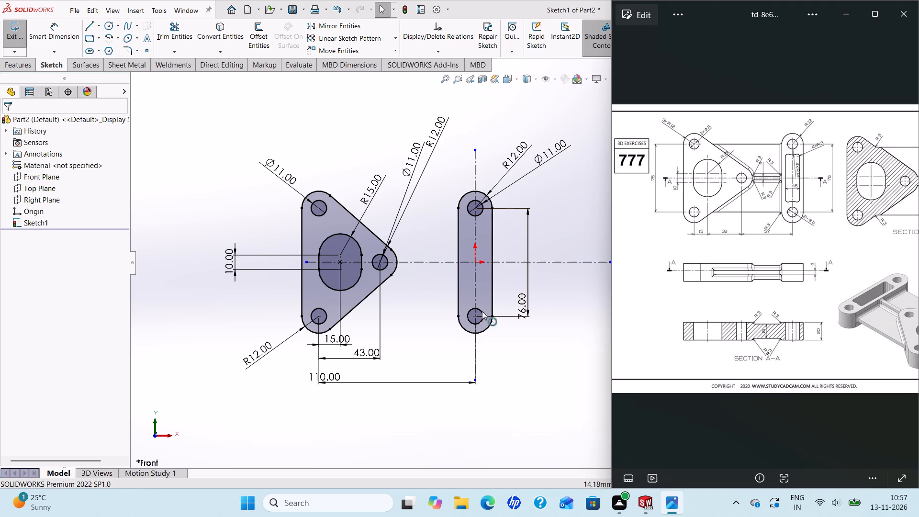
pyautogui.click(89, 27)
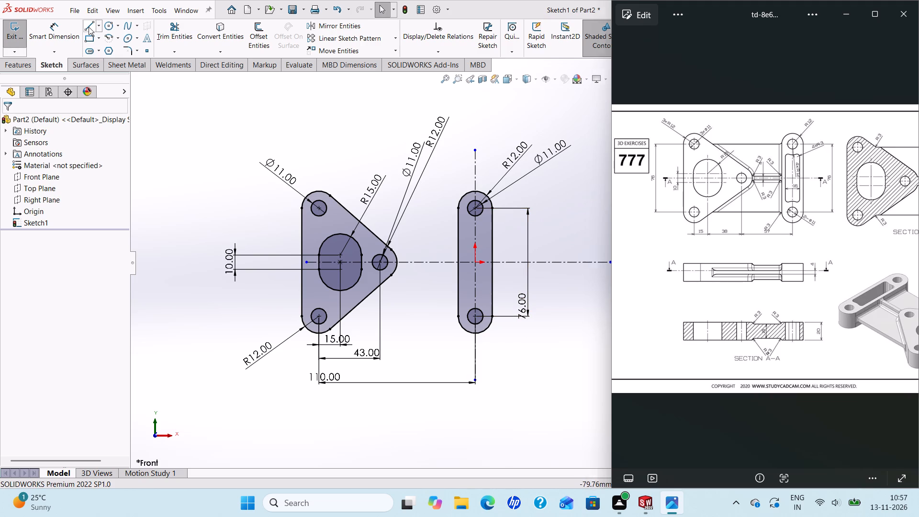
pyautogui.click(458, 207)
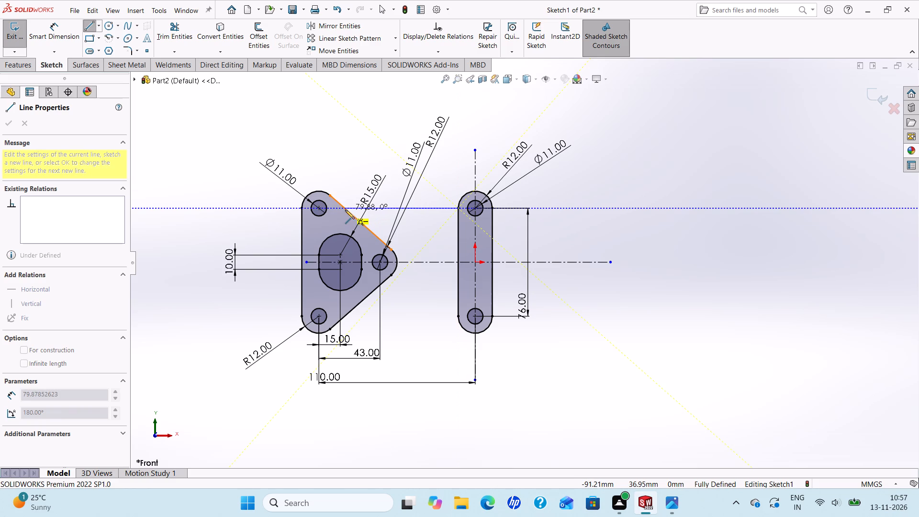
pyautogui.click(345, 210)
pyautogui.rightClick(345, 210)
pyautogui.click(364, 214)
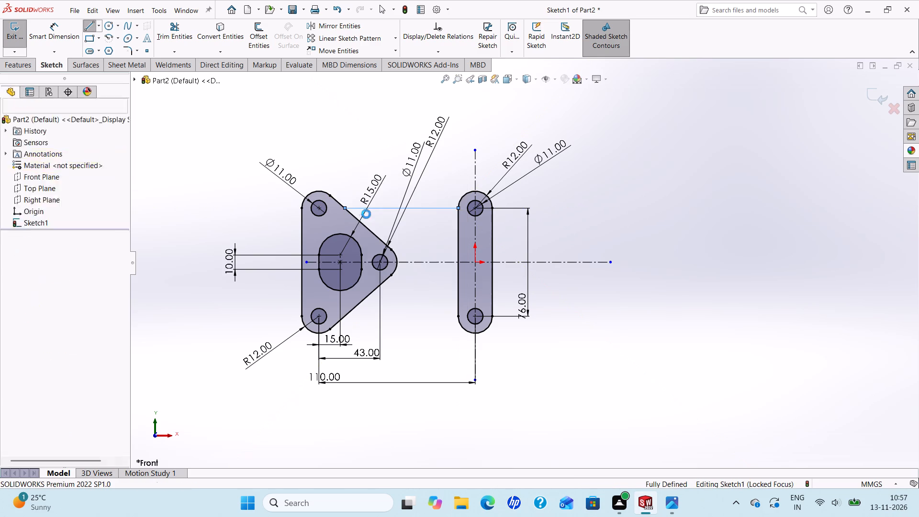
pyautogui.click(92, 23)
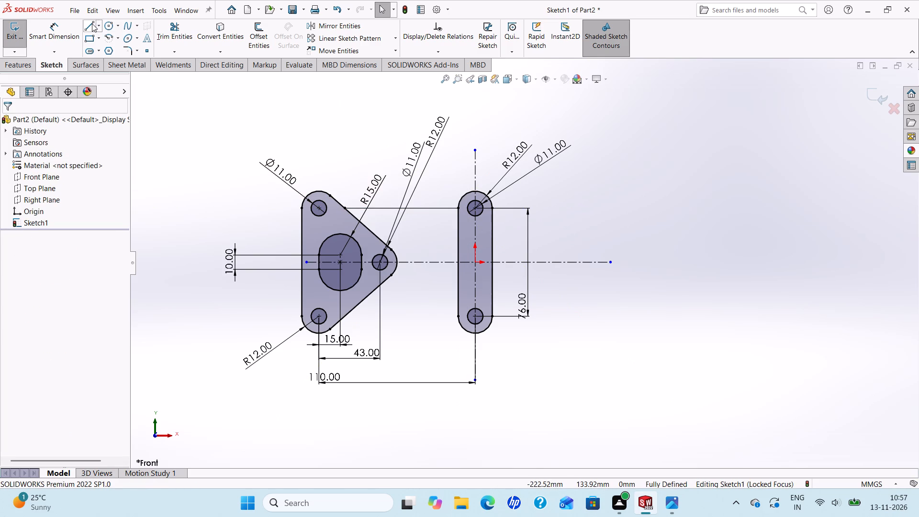
pyautogui.click(457, 316)
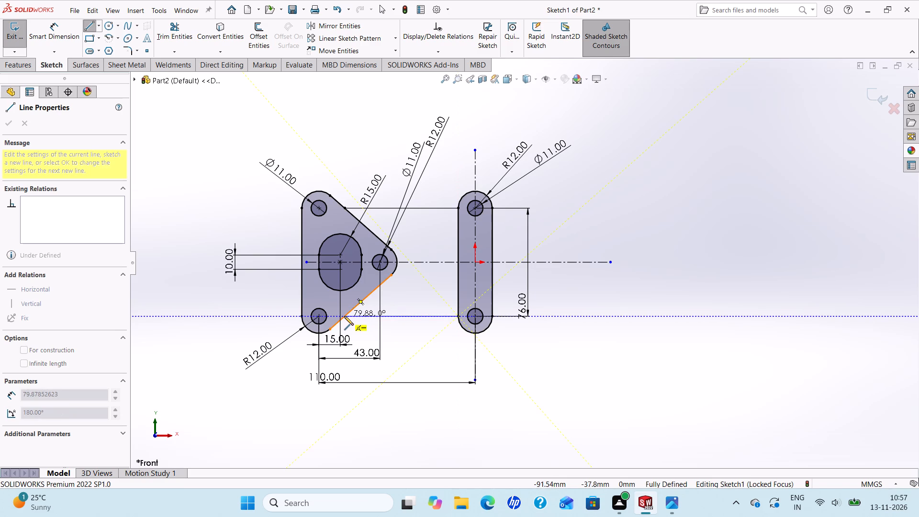
pyautogui.click(344, 316)
pyautogui.rightClick(344, 316)
pyautogui.click(370, 324)
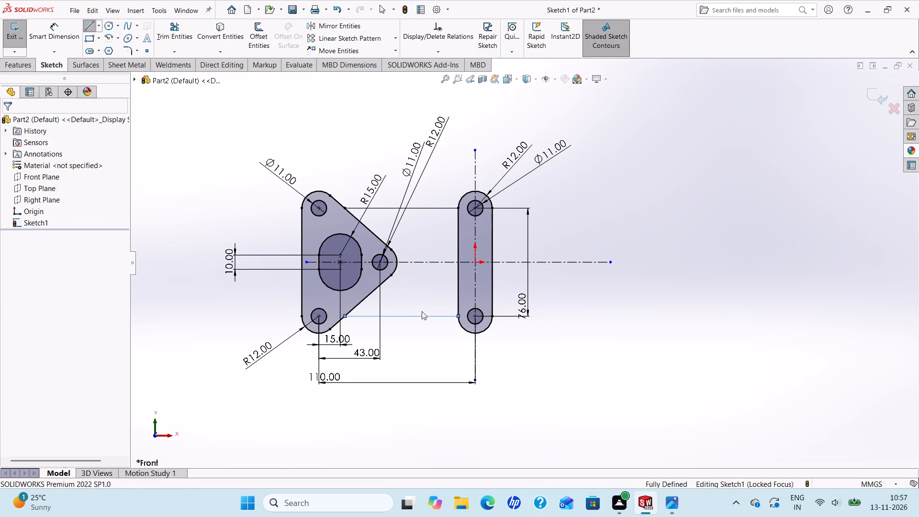
pyautogui.scroll(1, 548, 302)
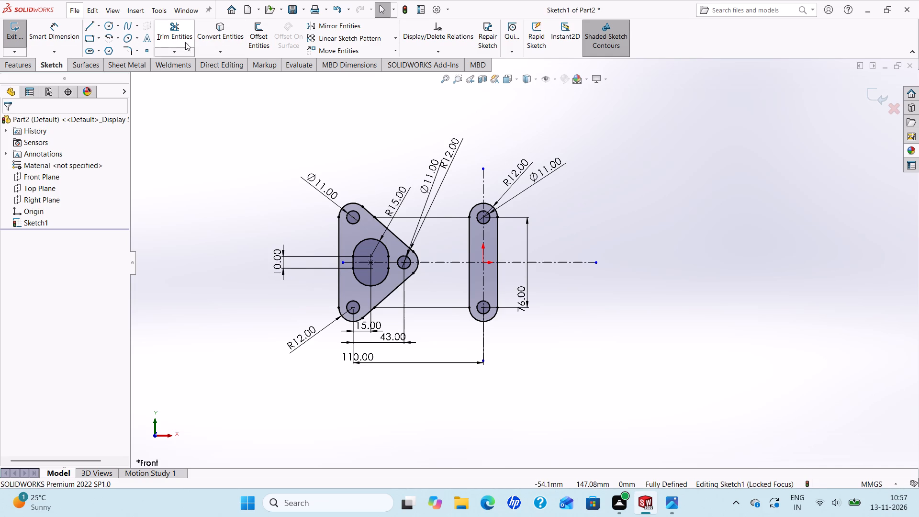
# Offset the horizontal centerline 5 mm in both directions with dimensions added.
pyautogui.click(257, 38)
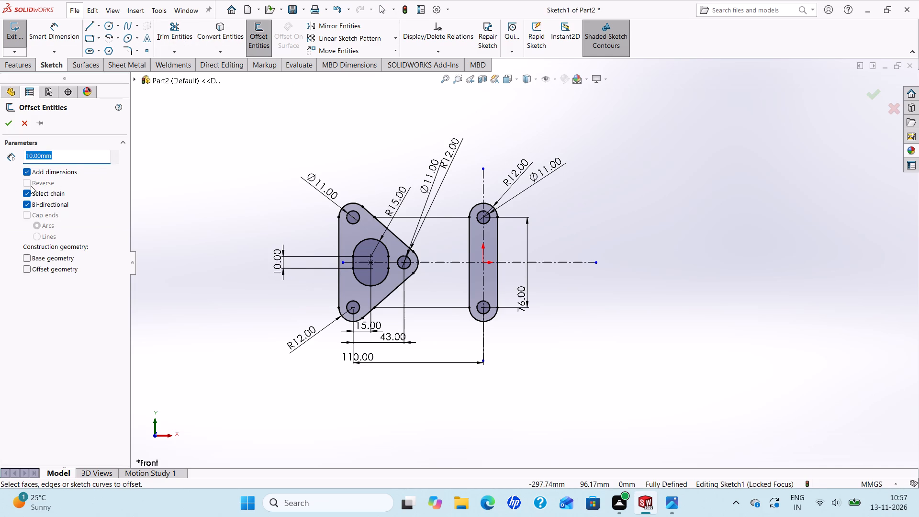
pyautogui.press('5')
pyautogui.press('Return')
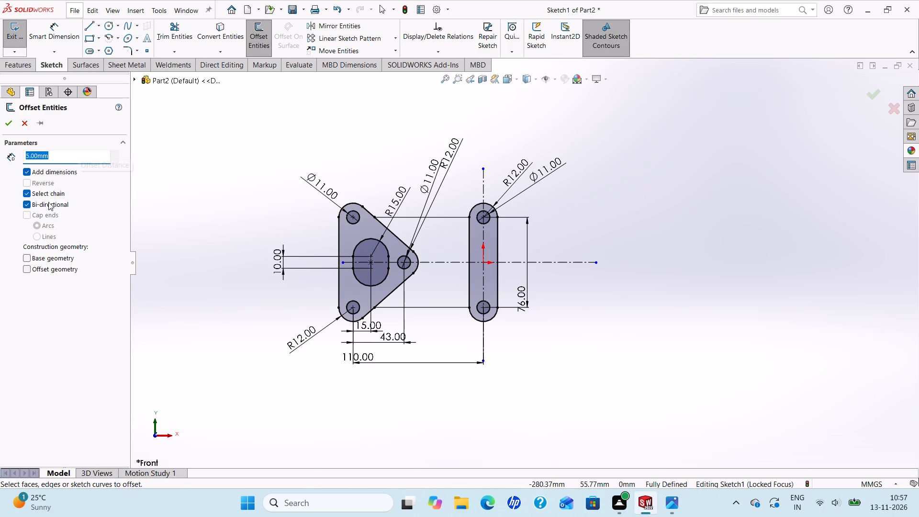
pyautogui.click(442, 261)
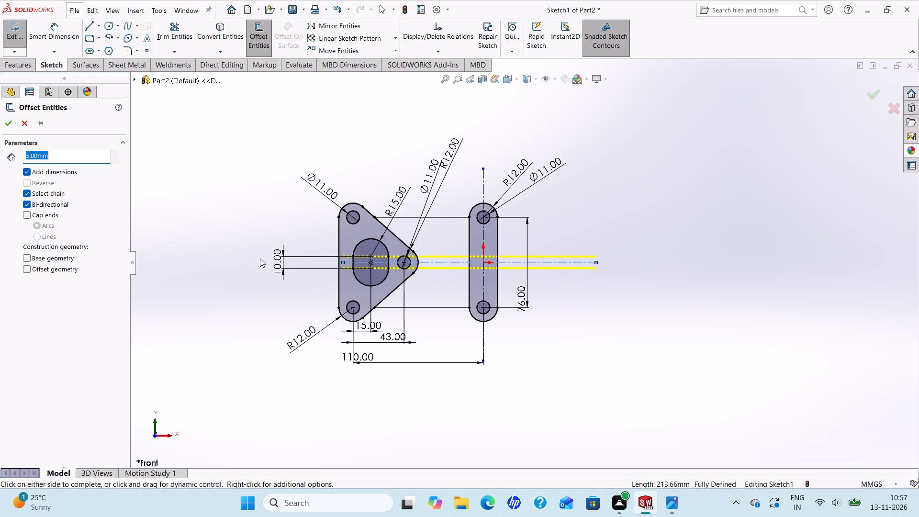
pyautogui.click(7, 124)
# Trim the offset lines where they extend beyond the slotted bar and where they cross its interior.
pyautogui.click(167, 28)
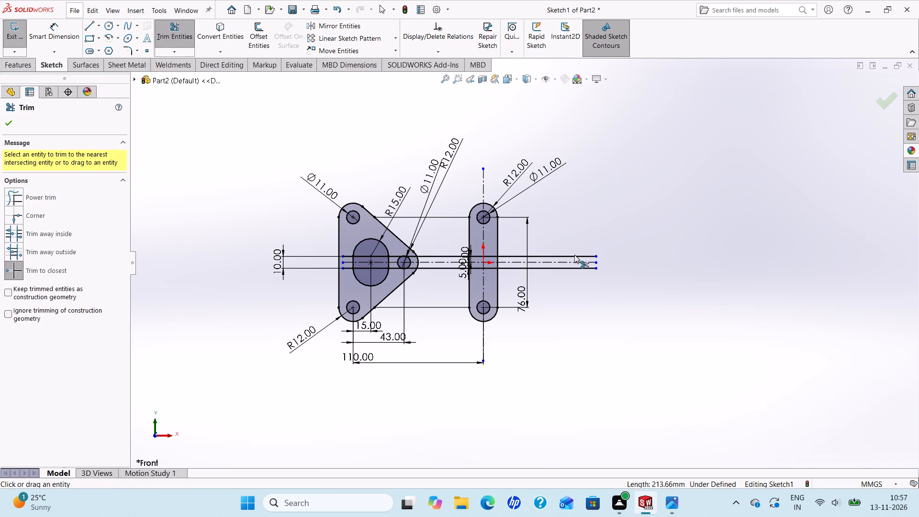
pyautogui.click(571, 256)
pyautogui.click(560, 270)
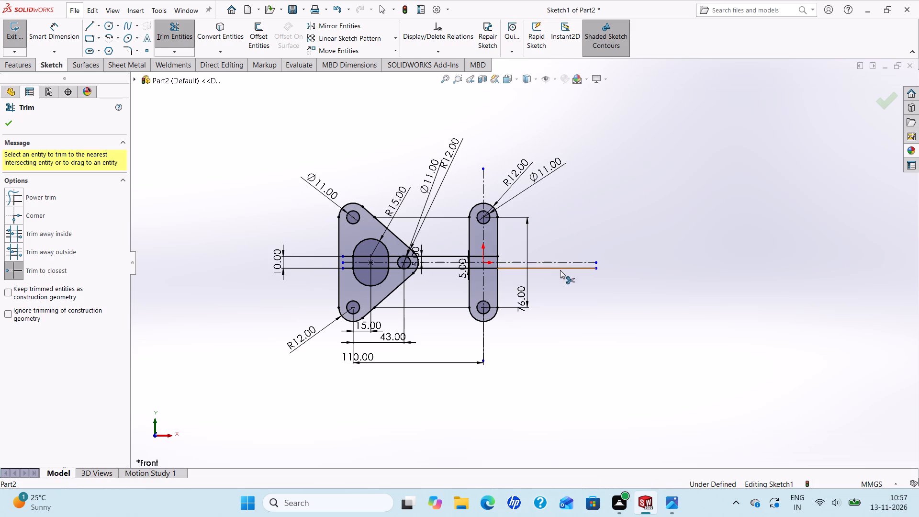
pyautogui.scroll(-5, 484, 263)
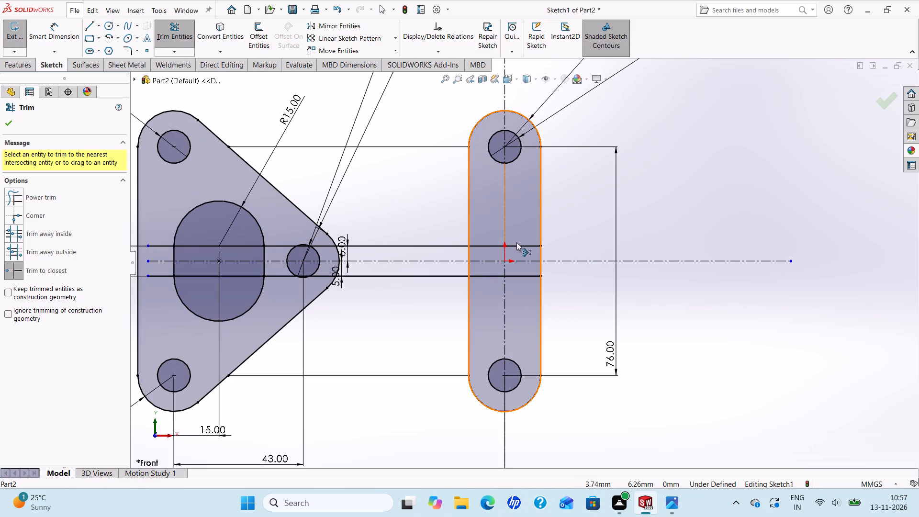
pyautogui.click(517, 246)
pyautogui.click(494, 246)
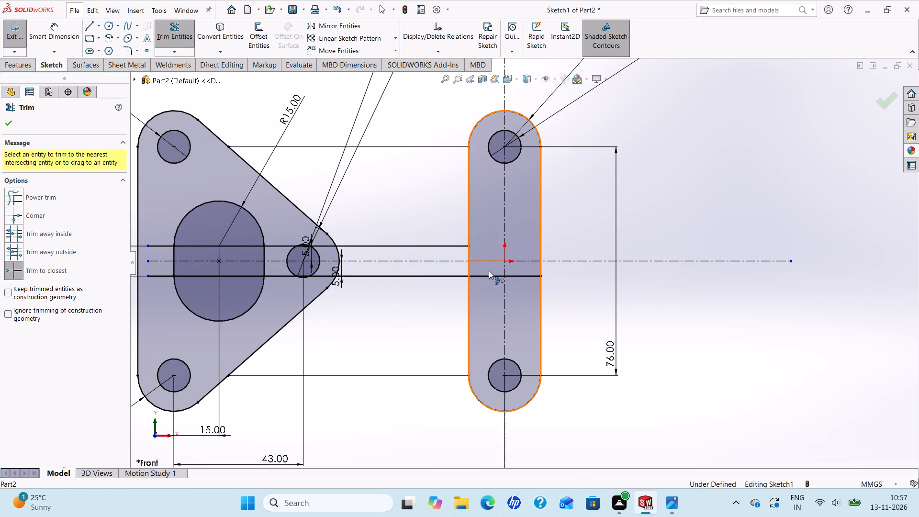
pyautogui.click(487, 276)
pyautogui.click(531, 276)
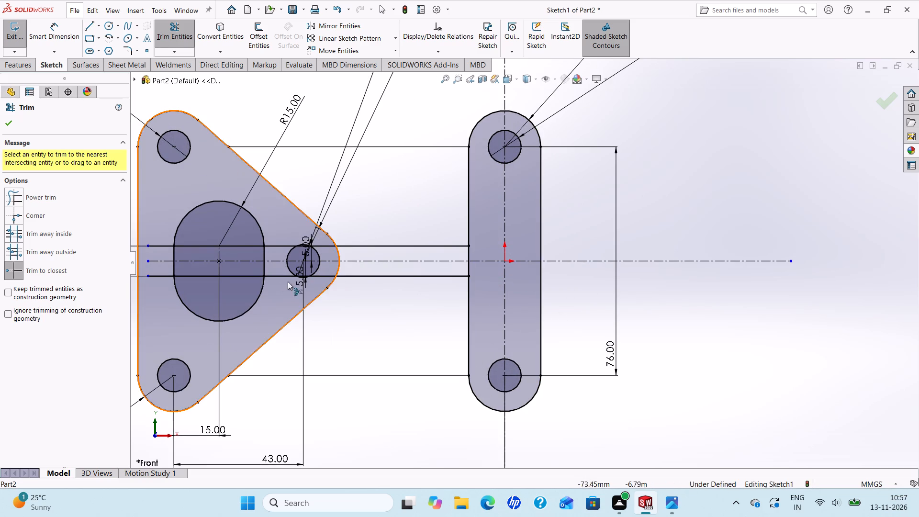
# Trim the offset lines inside the oval window, on both sides of it, and the lower segment between the right hole and triangle outline.
pyautogui.click(323, 275)
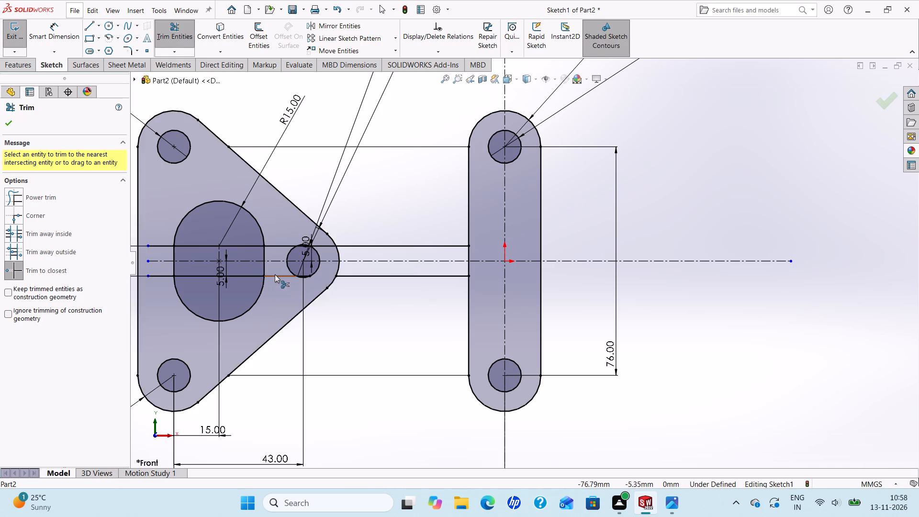
pyautogui.click(277, 273)
pyautogui.click(285, 246)
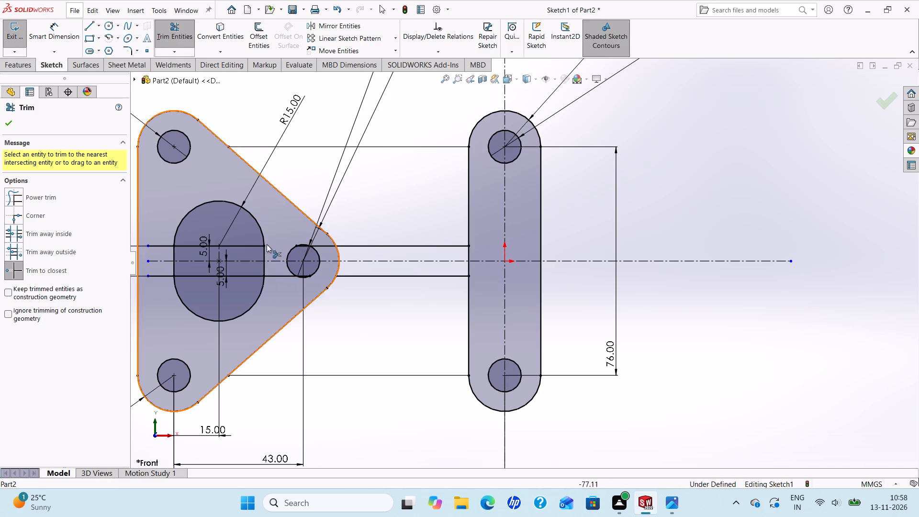
pyautogui.click(252, 245)
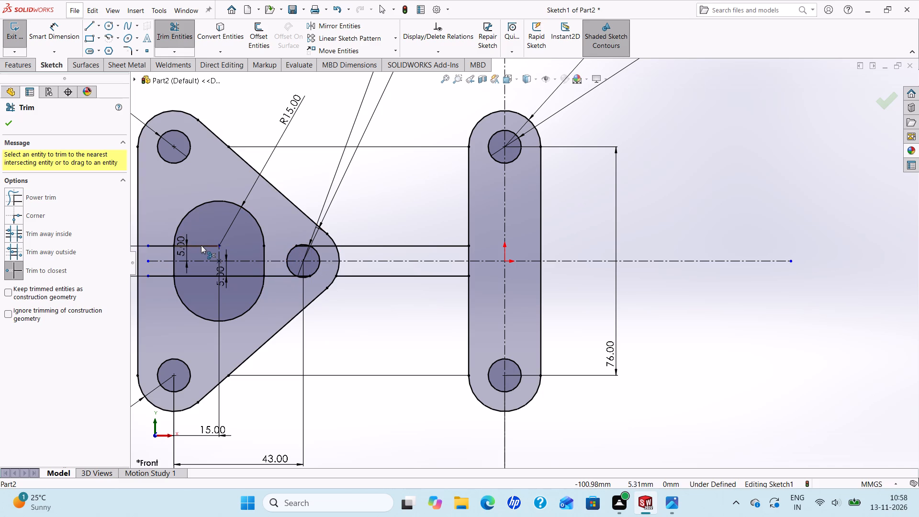
pyautogui.click(201, 245)
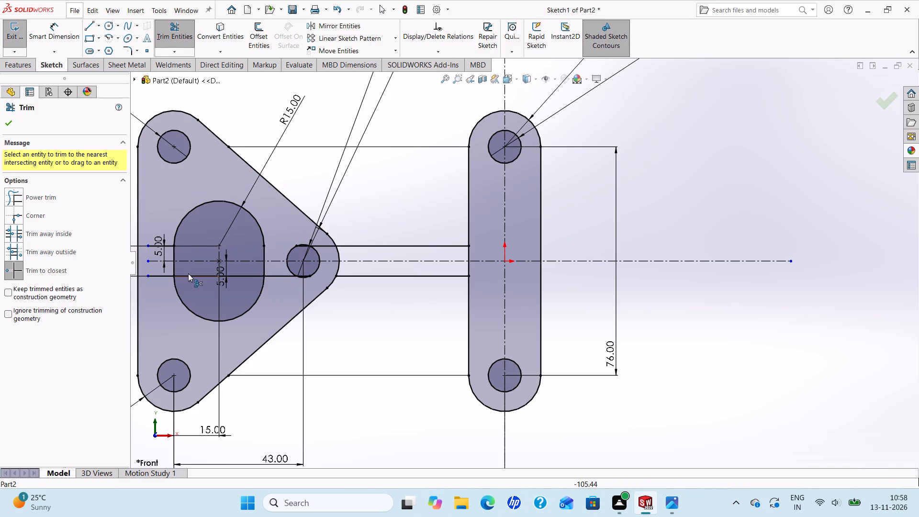
pyautogui.click(188, 273)
pyautogui.click(166, 274)
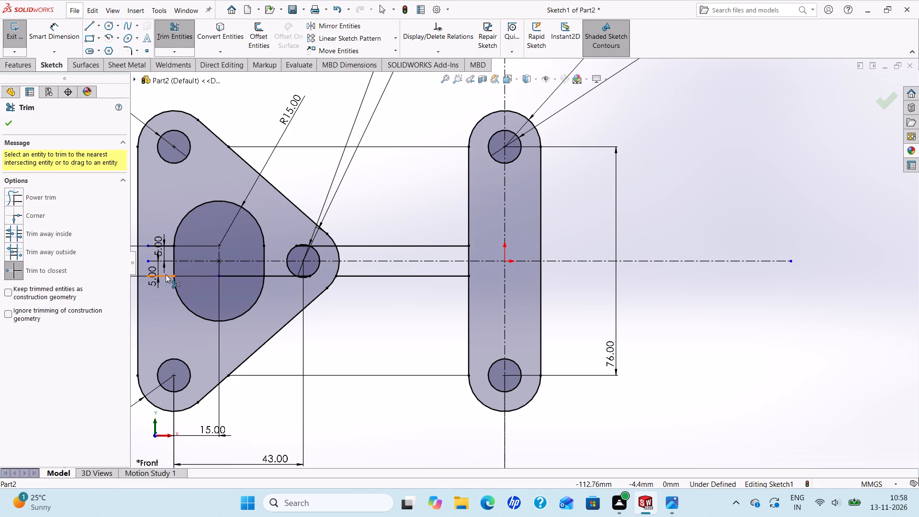
pyautogui.click(168, 244)
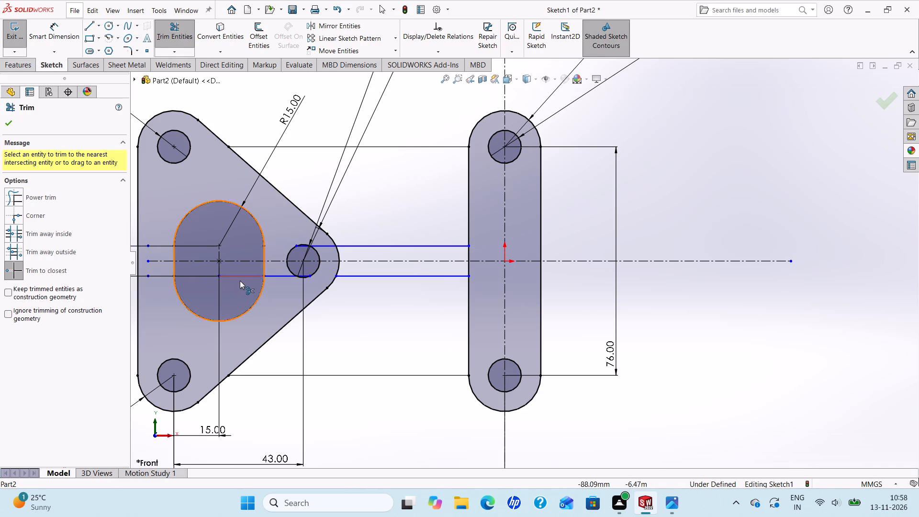
pyautogui.click(241, 278)
pyautogui.click(276, 277)
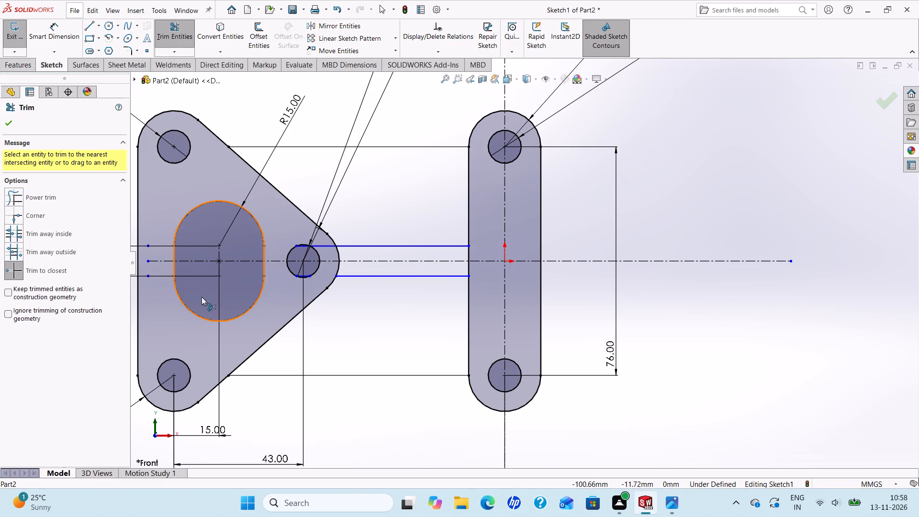
# Trim the remaining offset-line segments inside the triangle's right hole and between that hole and the rounded corner.
pyautogui.scroll(2, 202, 297)
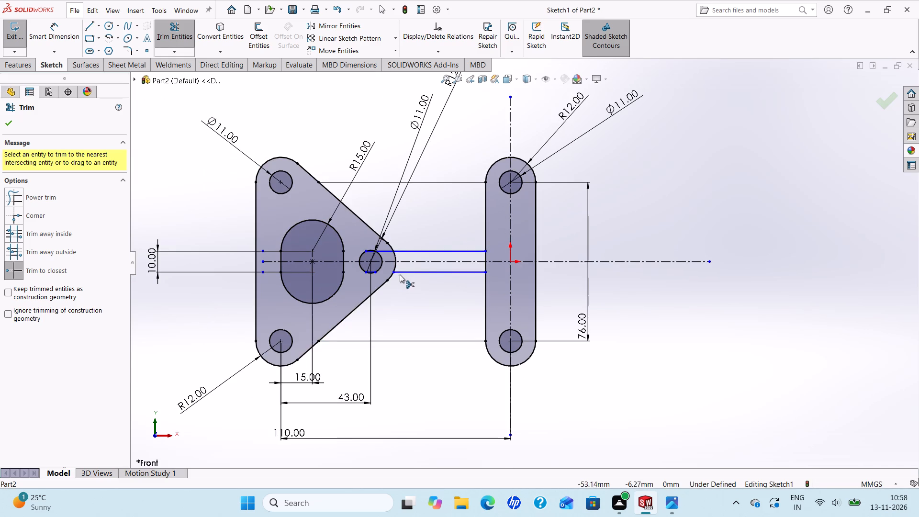
pyautogui.scroll(-9, 398, 270)
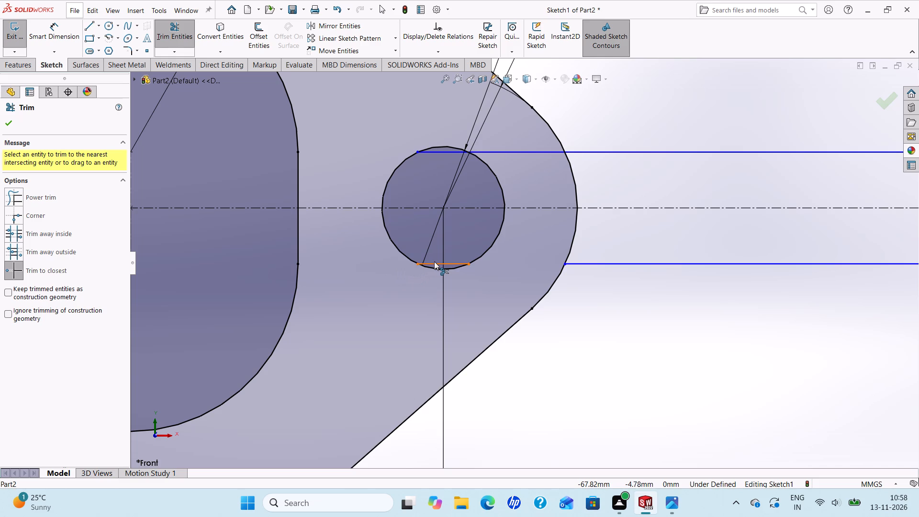
pyautogui.click(434, 261)
pyautogui.click(440, 153)
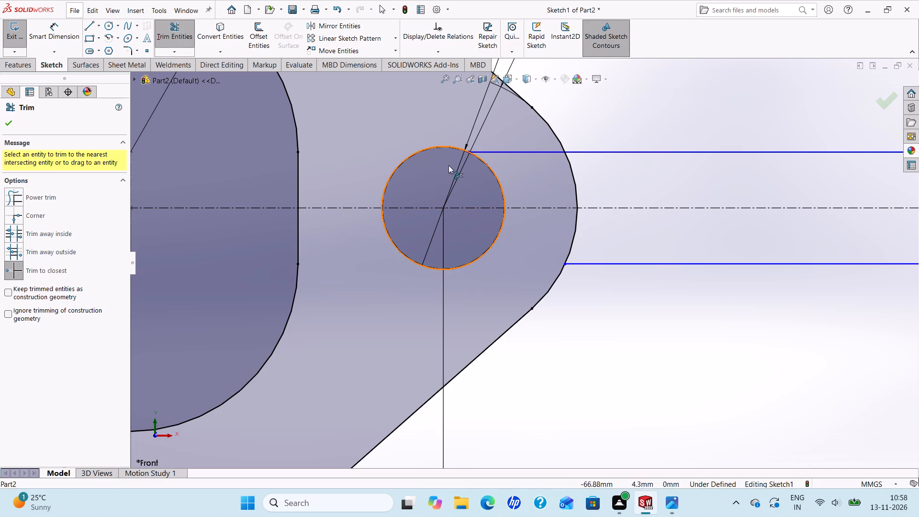
pyautogui.click(505, 153)
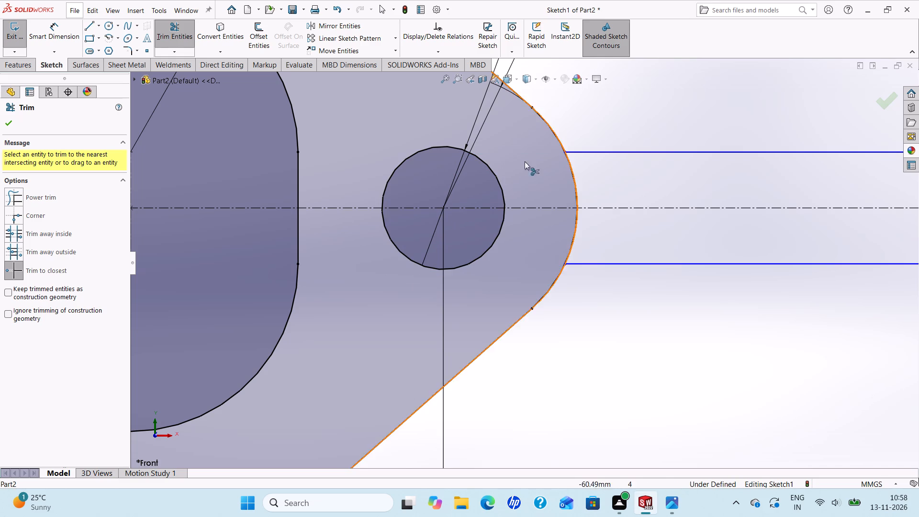
pyautogui.scroll(5, 544, 218)
pyautogui.scroll(3, 617, 239)
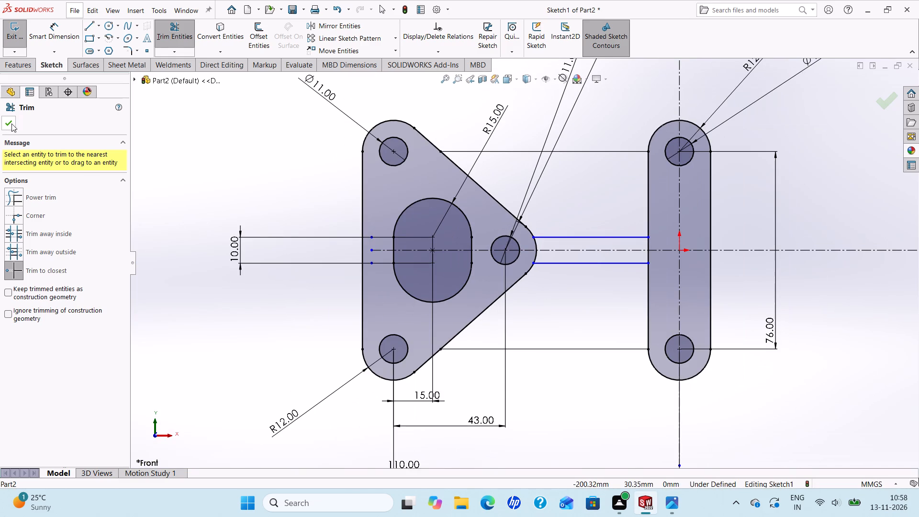
pyautogui.click(9, 124)
# Dimension the spacing between the two connecting lines and the length of the lower one.
pyautogui.scroll(2, 514, 281)
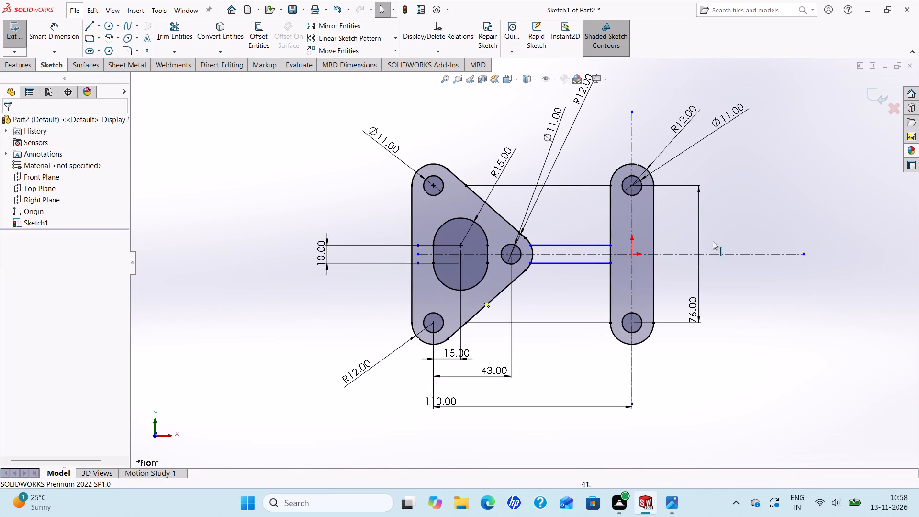
pyautogui.scroll(-1, 778, 225)
pyautogui.click(51, 33)
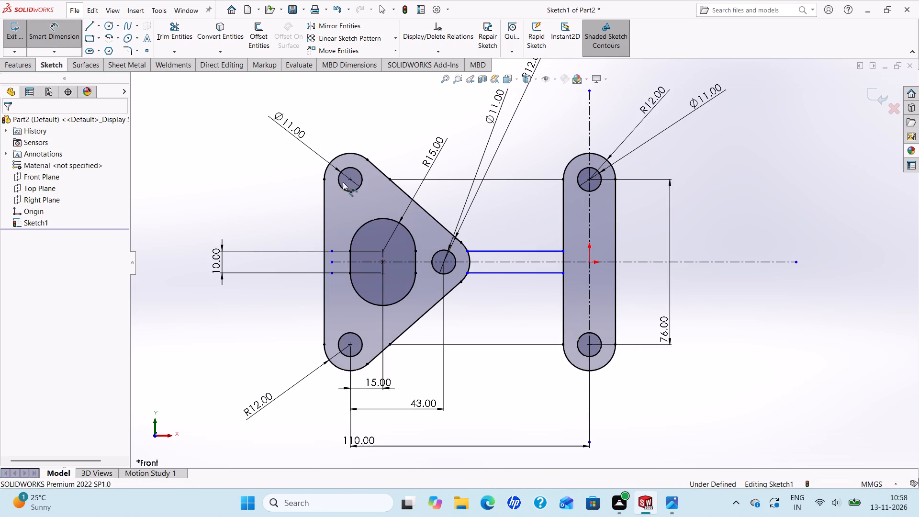
pyautogui.click(489, 271)
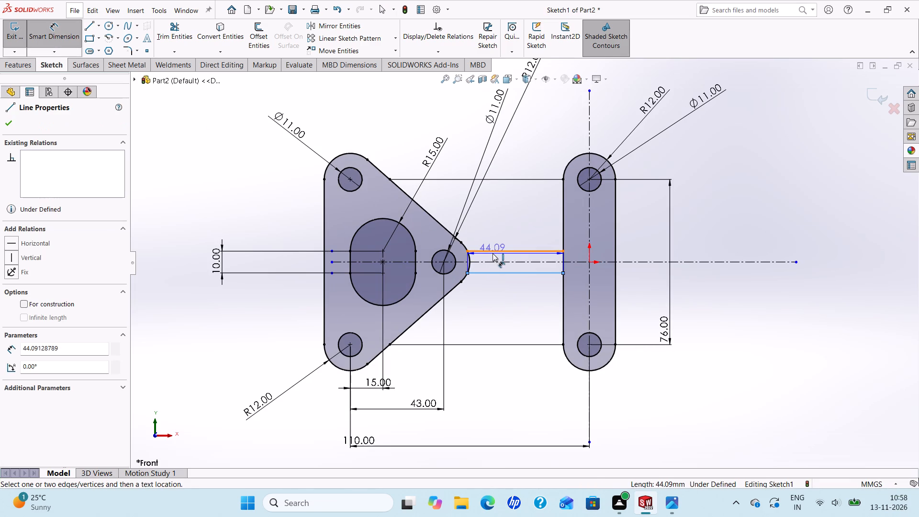
pyautogui.click(493, 252)
pyautogui.click(512, 218)
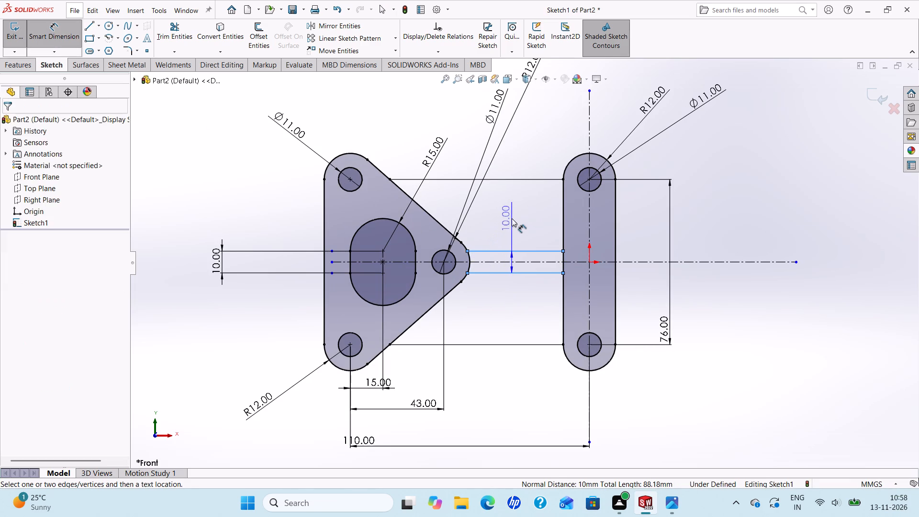
pyautogui.click(474, 203)
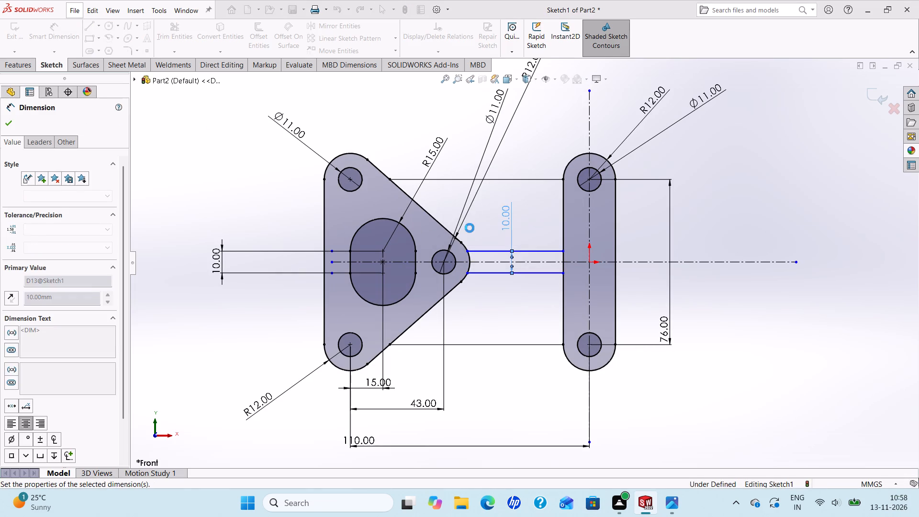
pyautogui.click(479, 273)
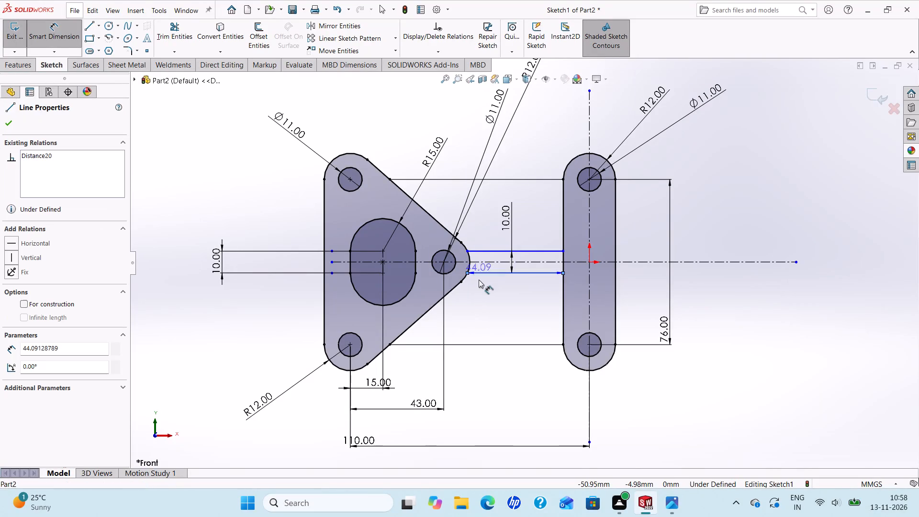
pyautogui.click(477, 300)
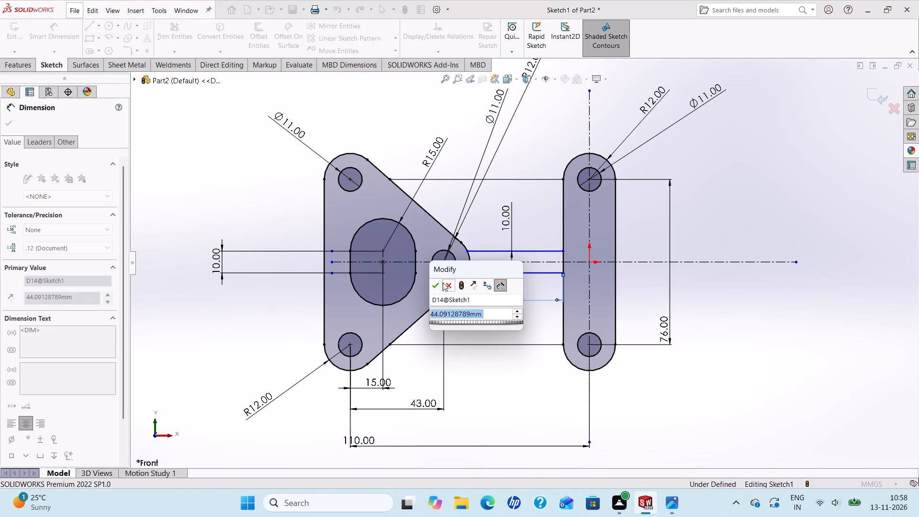
pyautogui.click(437, 282)
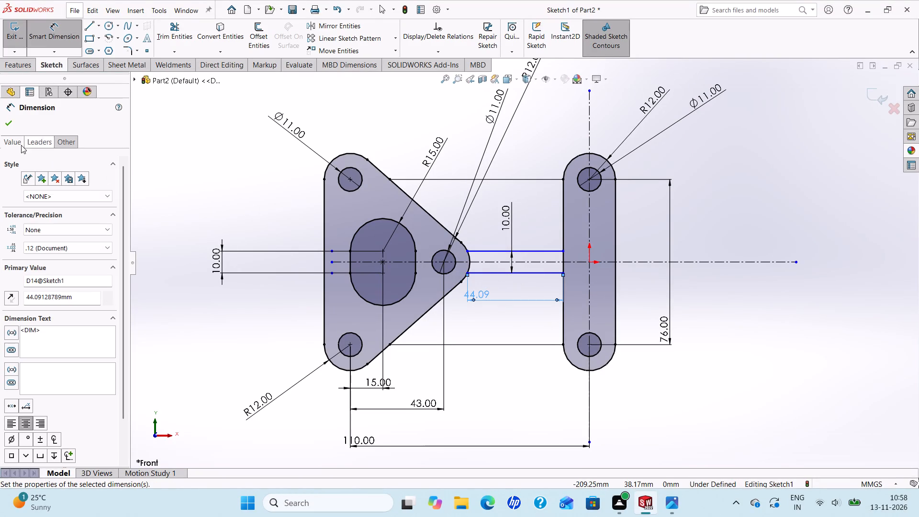
pyautogui.click(3, 128)
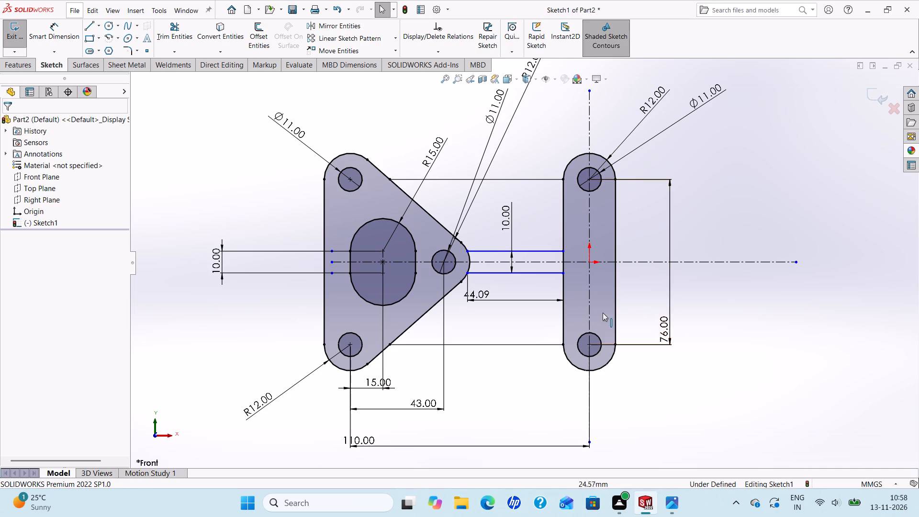
# Switch to Photos and examine the 3D Exercises 777 drawing's connecting rib and bar details alongside the sketch.
pyautogui.scroll(1, 543, 324)
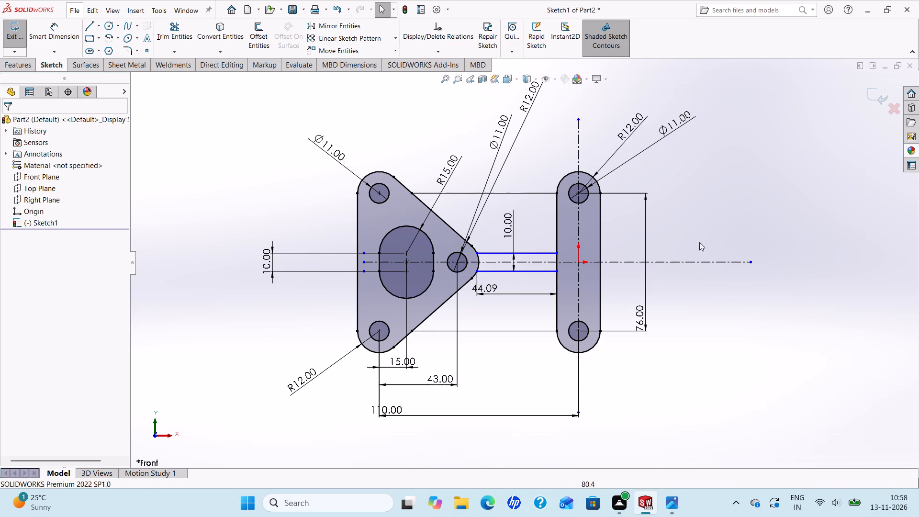
pyautogui.scroll(1, 655, 332)
pyautogui.scroll(-1, 685, 360)
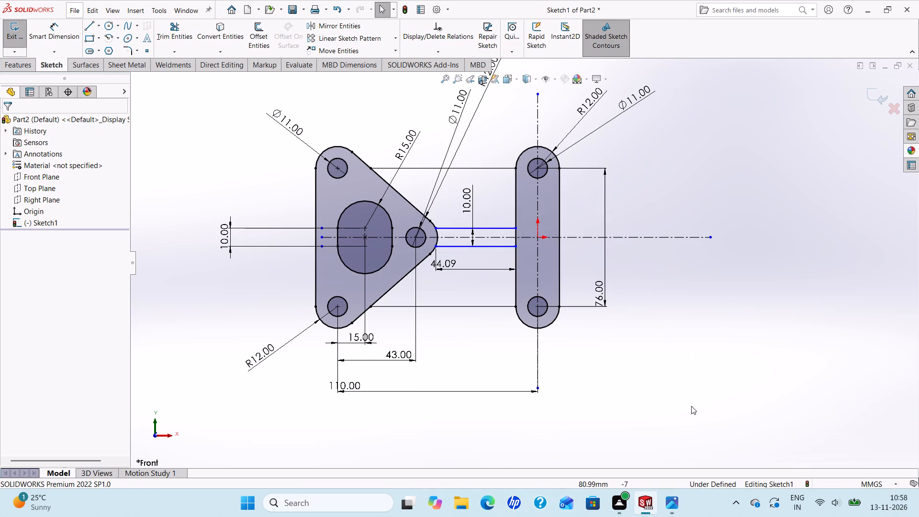
pyautogui.click(670, 504)
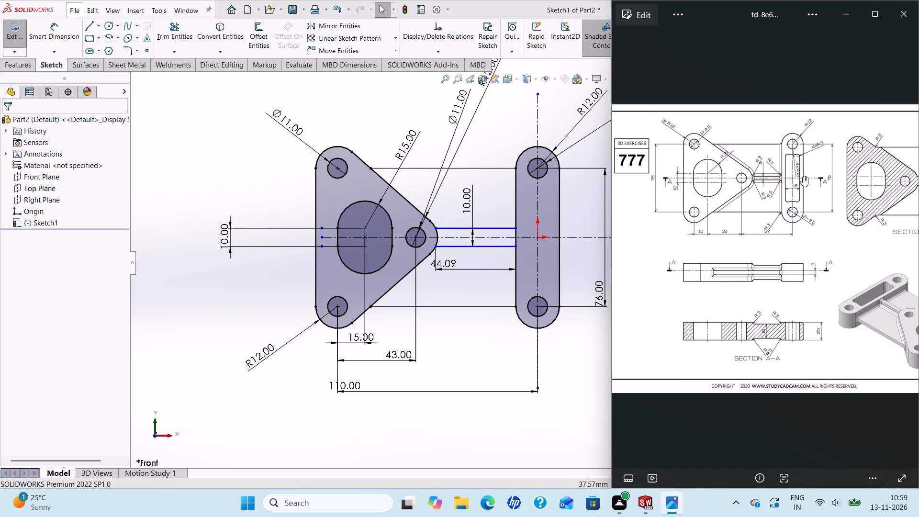
pyautogui.scroll(3, 803, 176)
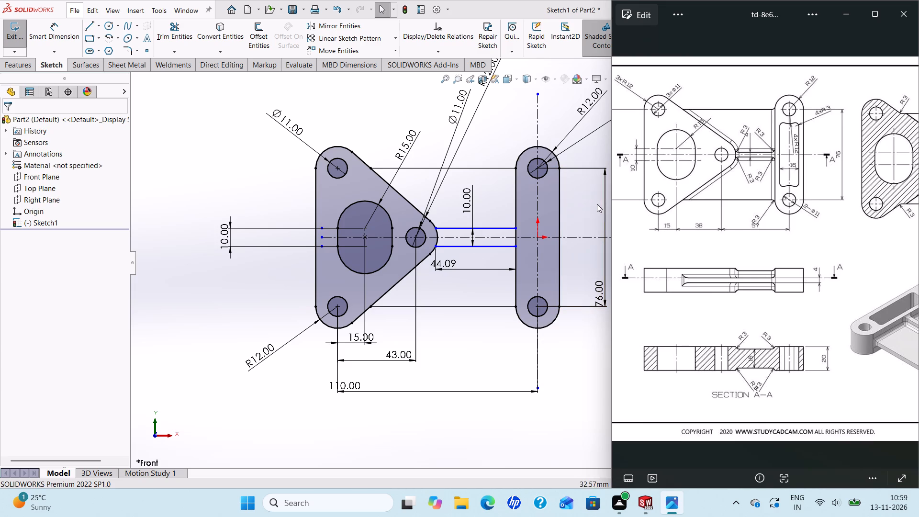
pyautogui.scroll(2, 553, 209)
pyautogui.scroll(-1, 602, 217)
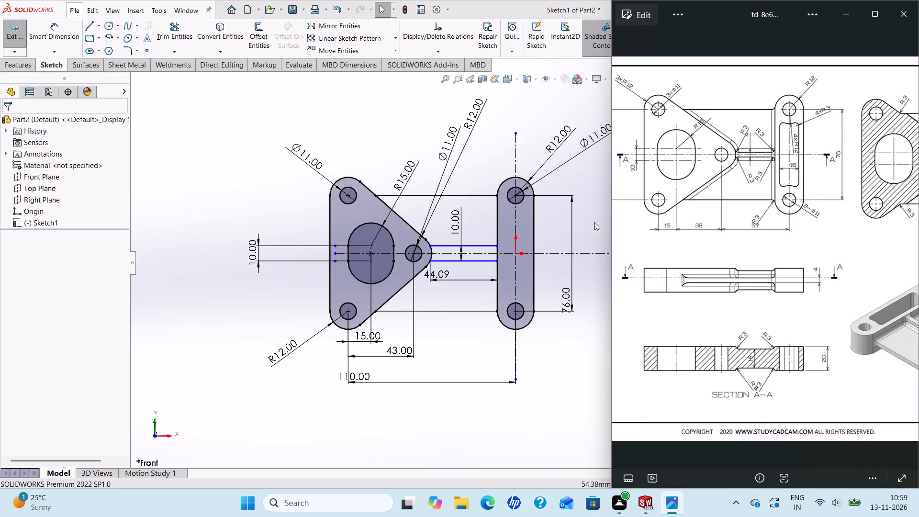
# Sketch a 180° centre-point arc of radius 12 mm around the bar's upper hole, curving inward between the bar's side edges.
pyautogui.scroll(-1, 591, 225)
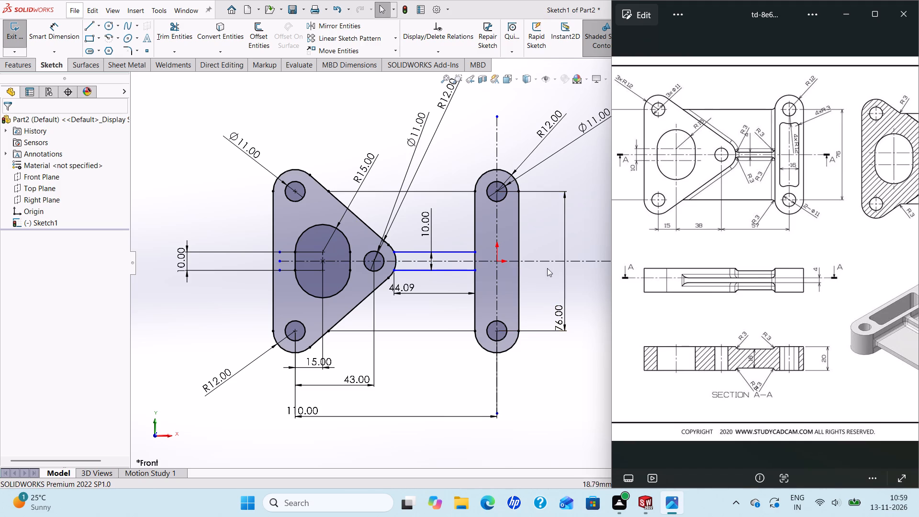
pyautogui.scroll(1, 574, 260)
pyautogui.scroll(-2, 588, 251)
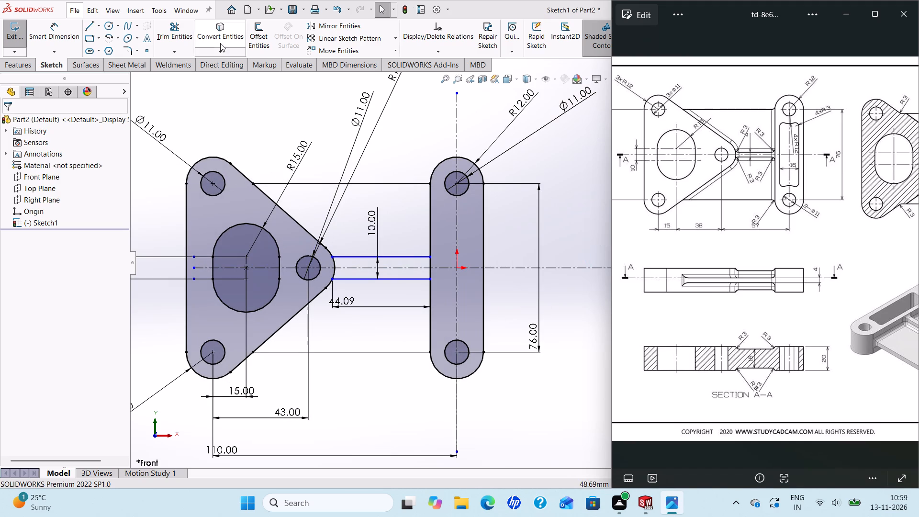
pyautogui.click(106, 36)
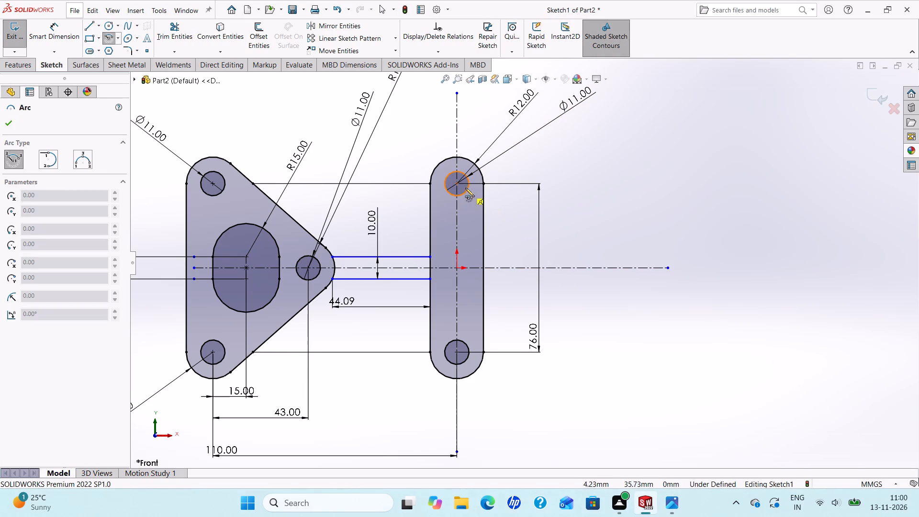
pyautogui.click(458, 183)
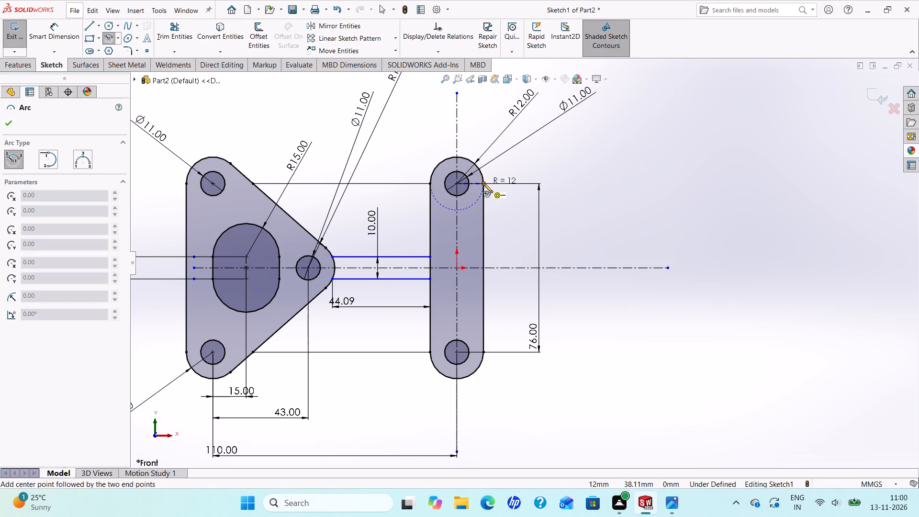
pyautogui.click(483, 183)
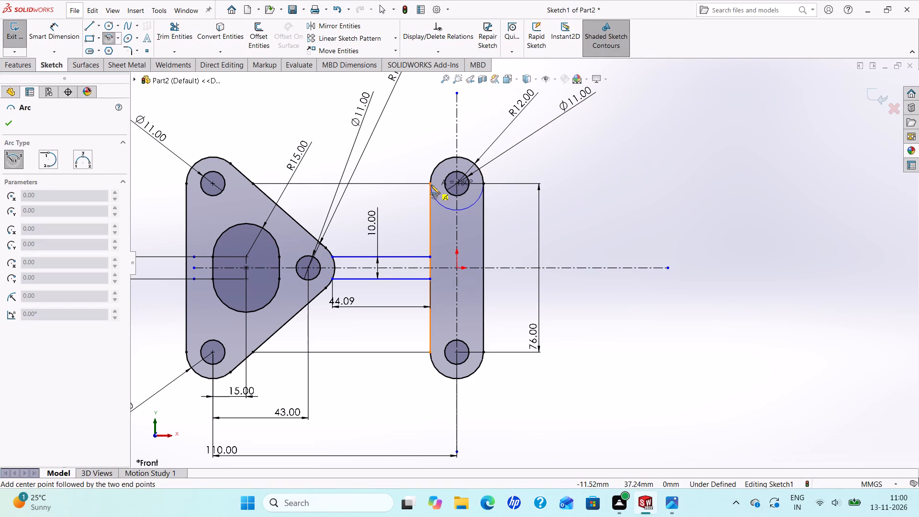
pyautogui.click(430, 183)
pyautogui.rightClick(430, 182)
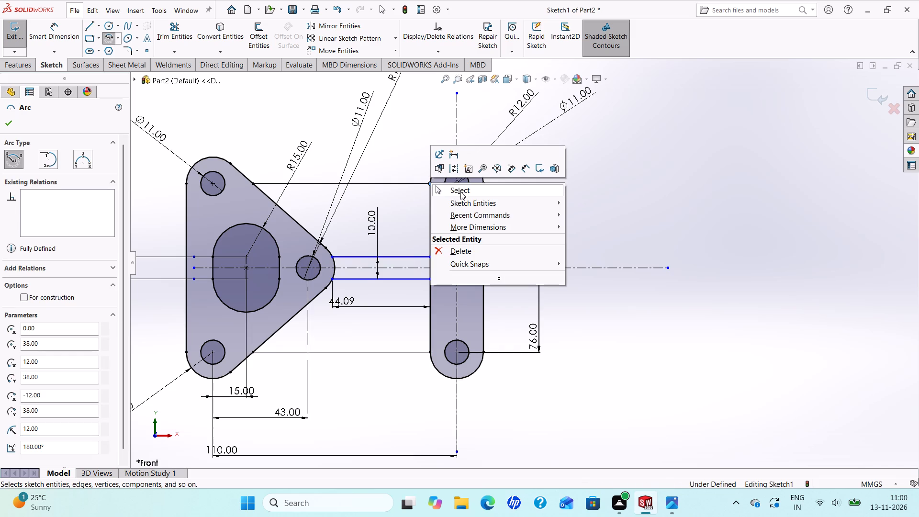
pyautogui.click(460, 191)
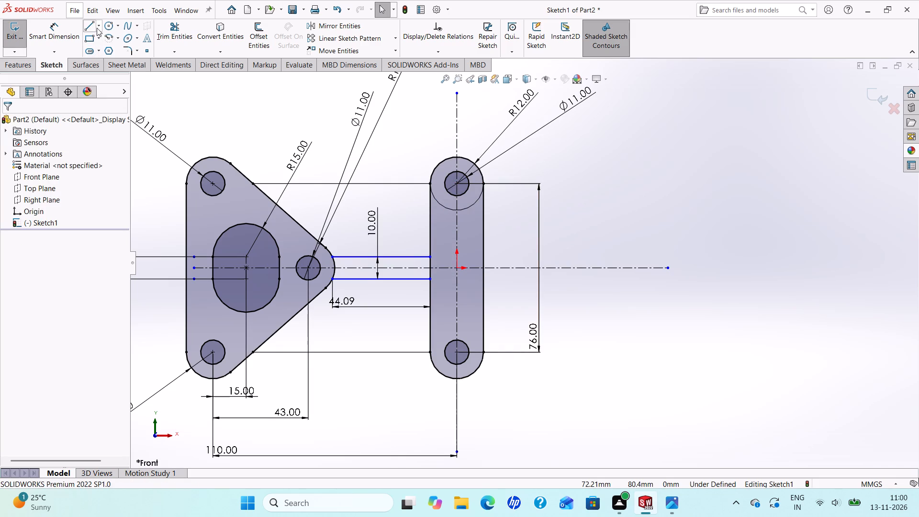
# Sketch a matching 180° inward arc around the bar's lower hole, ending on the bar's two side edges.
pyautogui.click(107, 34)
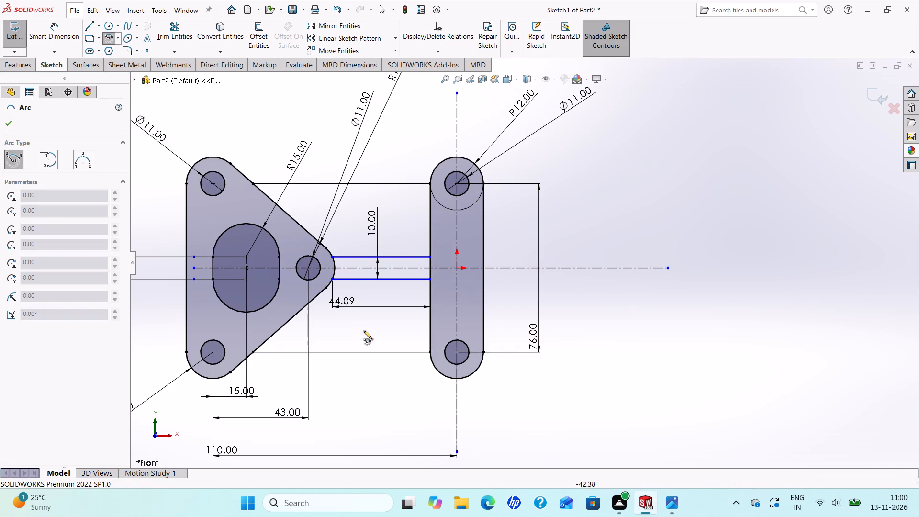
pyautogui.click(457, 351)
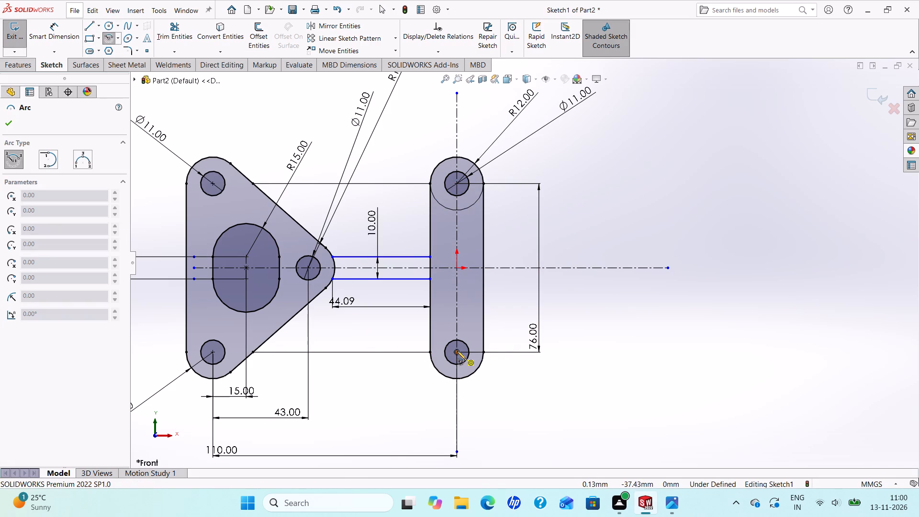
pyautogui.click(485, 353)
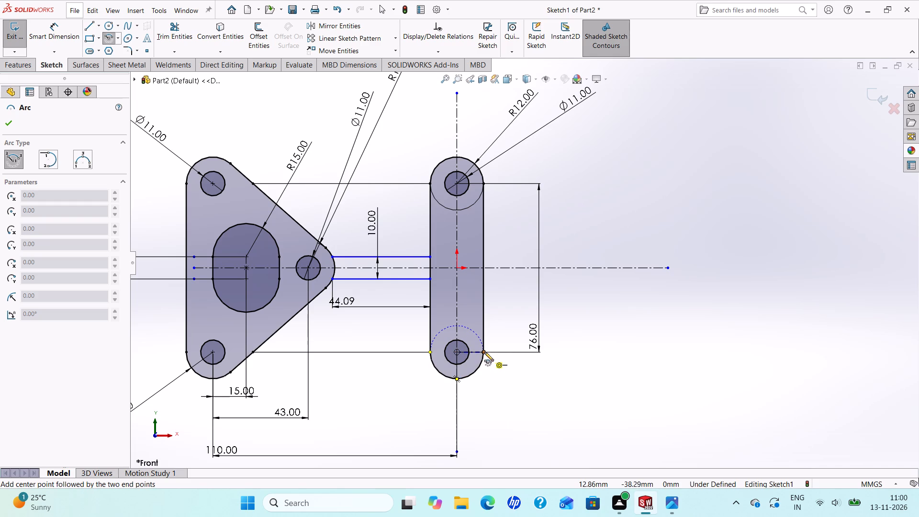
pyautogui.click(430, 352)
pyautogui.rightClick(430, 352)
pyautogui.click(445, 356)
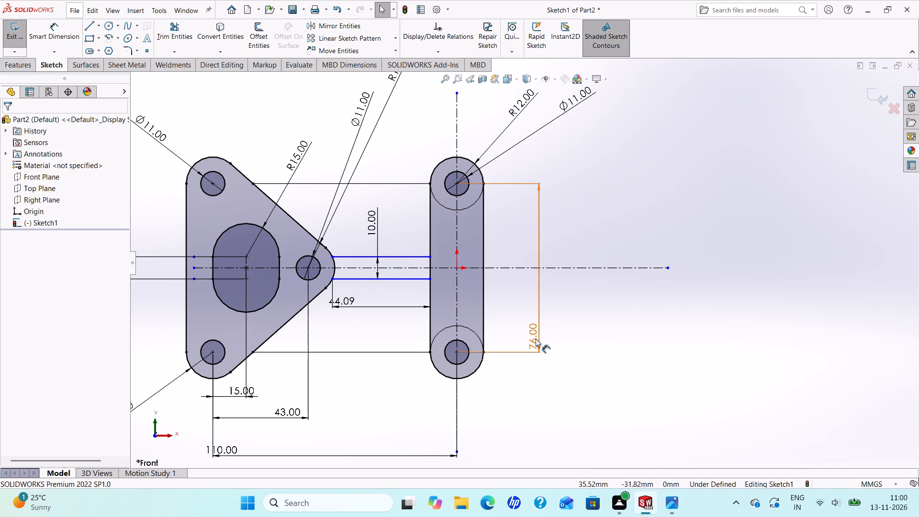
# Offset the bar's vertical centerline 8 mm in both directions, with dimensions added.
pyautogui.scroll(1, 536, 338)
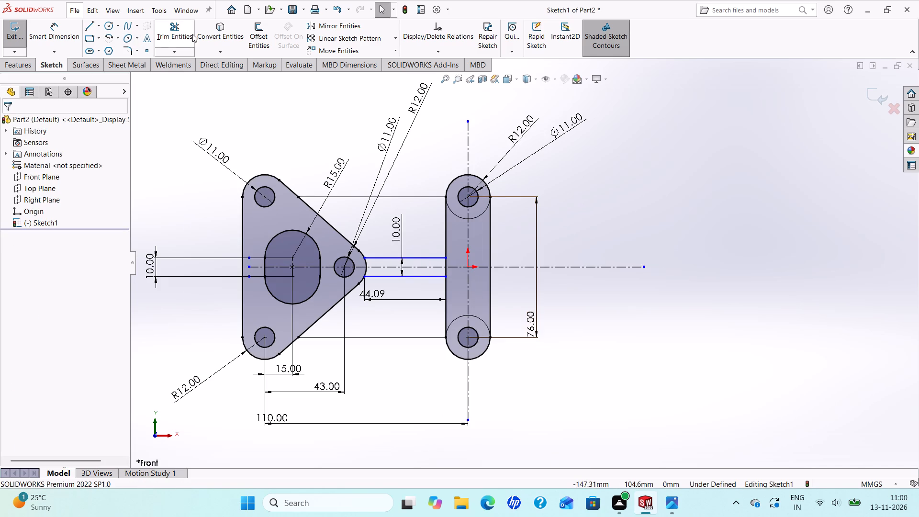
pyautogui.click(468, 240)
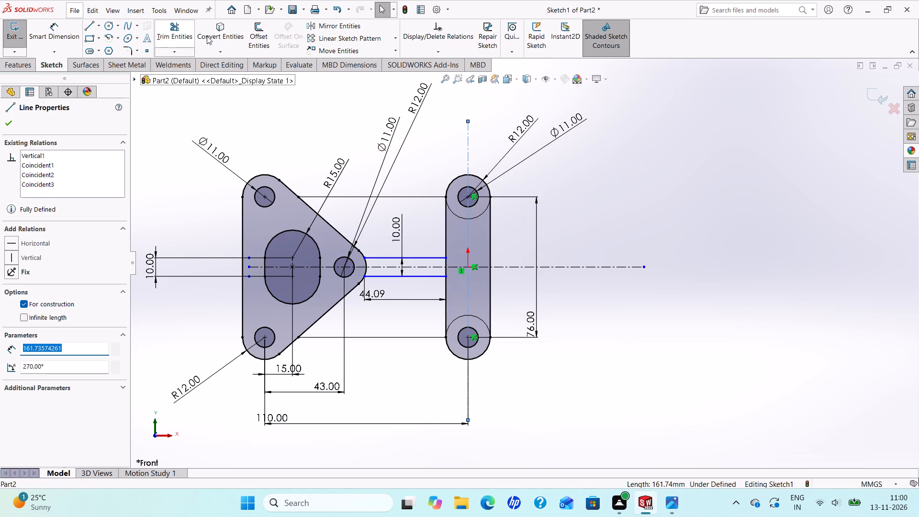
pyautogui.click(253, 41)
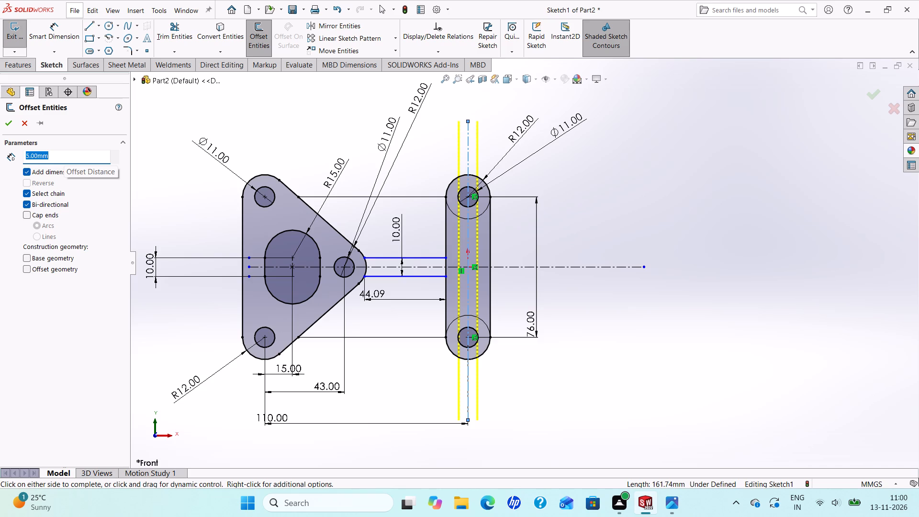
pyautogui.press('8')
pyautogui.press('Return')
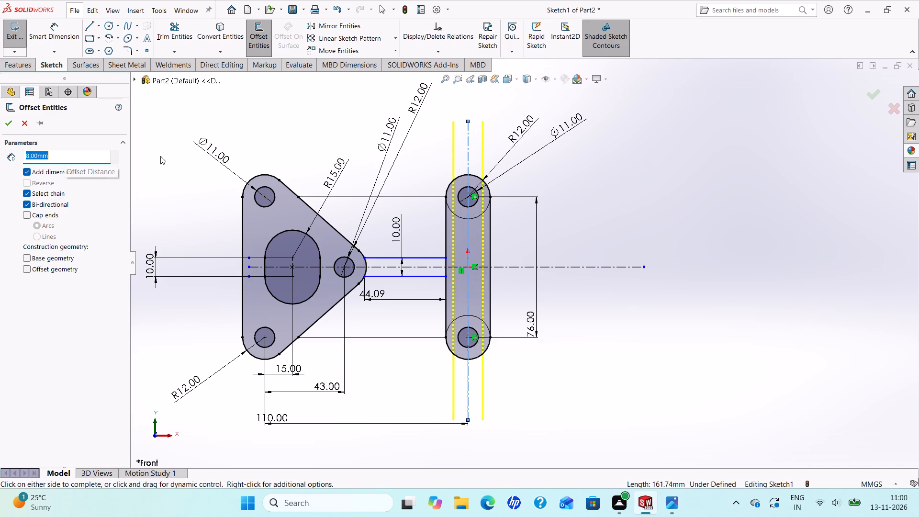
pyautogui.click(6, 125)
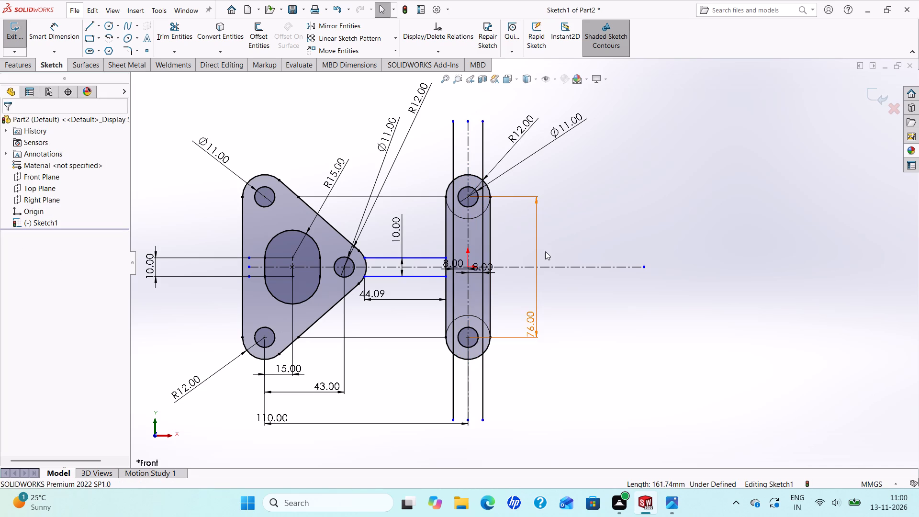
# Trim the two vertical offset lines beyond the bar's rounded ends and around both holes, back to the inward arcs.
pyautogui.scroll(1, 538, 250)
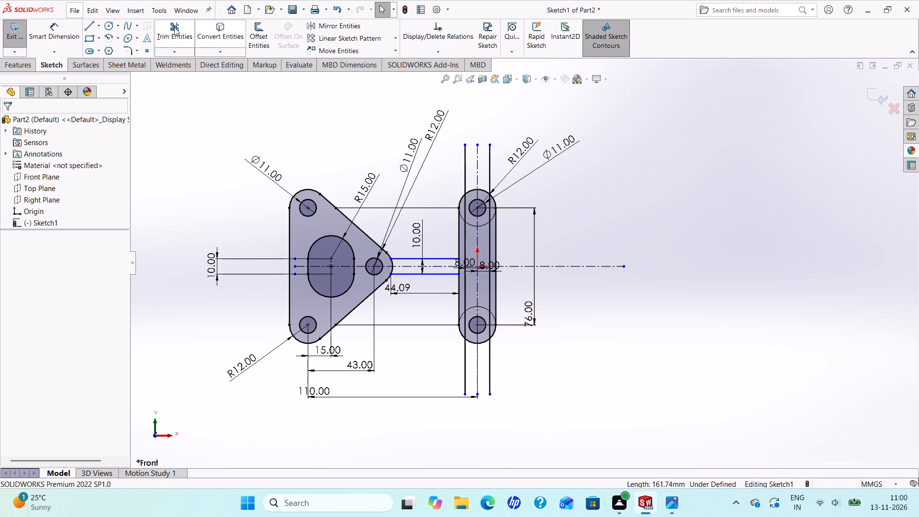
pyautogui.click(174, 27)
pyautogui.click(465, 169)
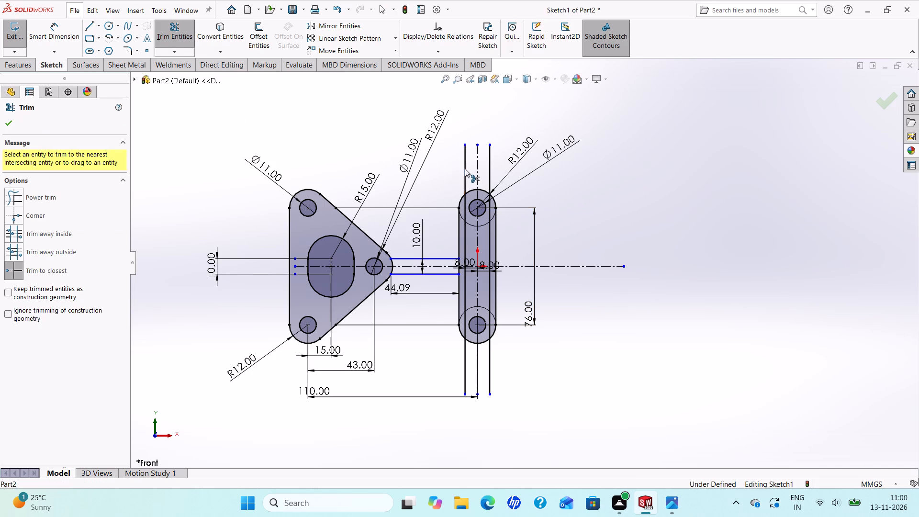
pyautogui.click(492, 171)
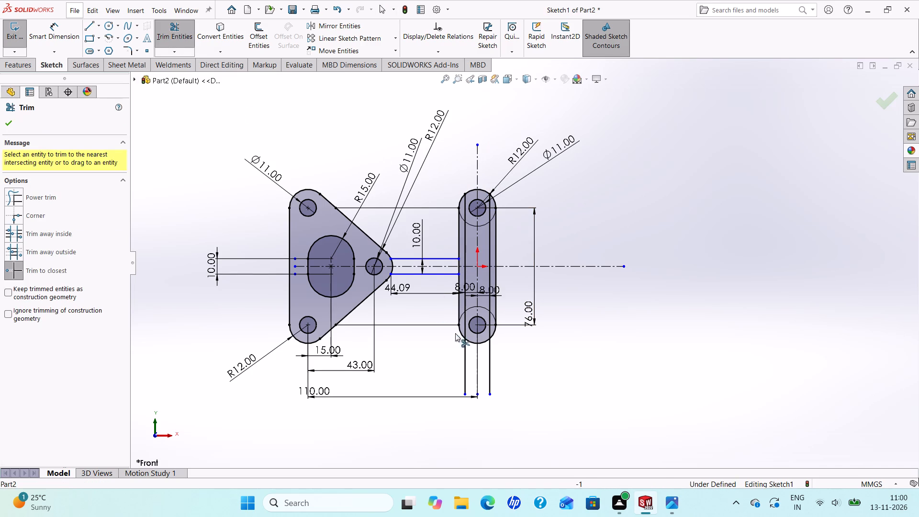
pyautogui.click(492, 355)
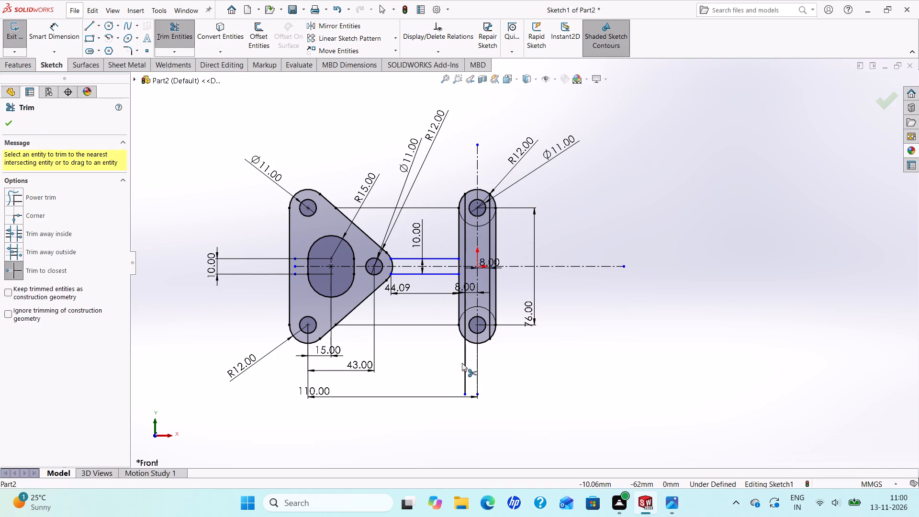
pyautogui.click(467, 362)
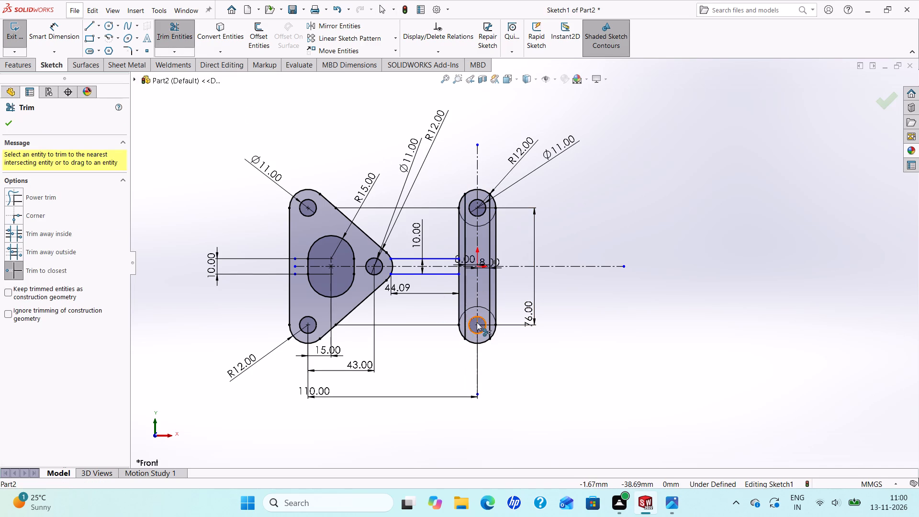
pyautogui.click(468, 315)
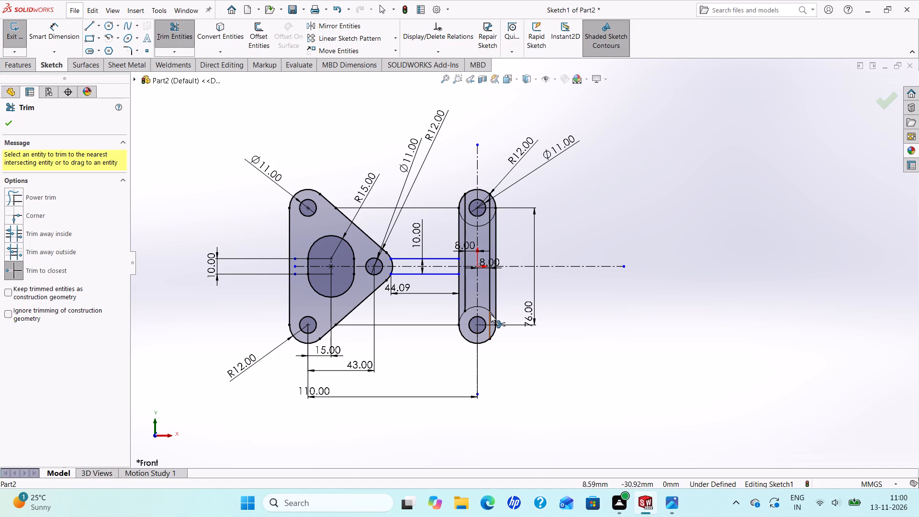
pyautogui.click(488, 315)
pyautogui.scroll(-5, 474, 218)
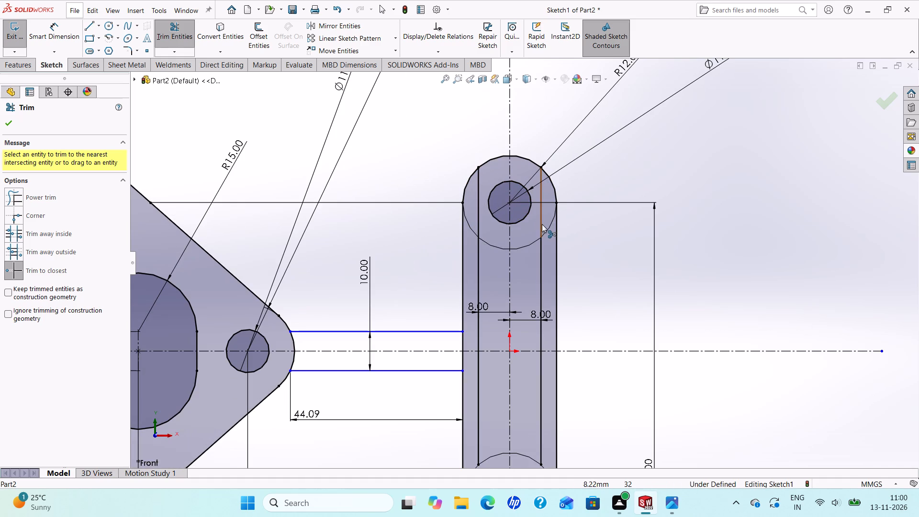
pyautogui.click(542, 224)
pyautogui.click(480, 219)
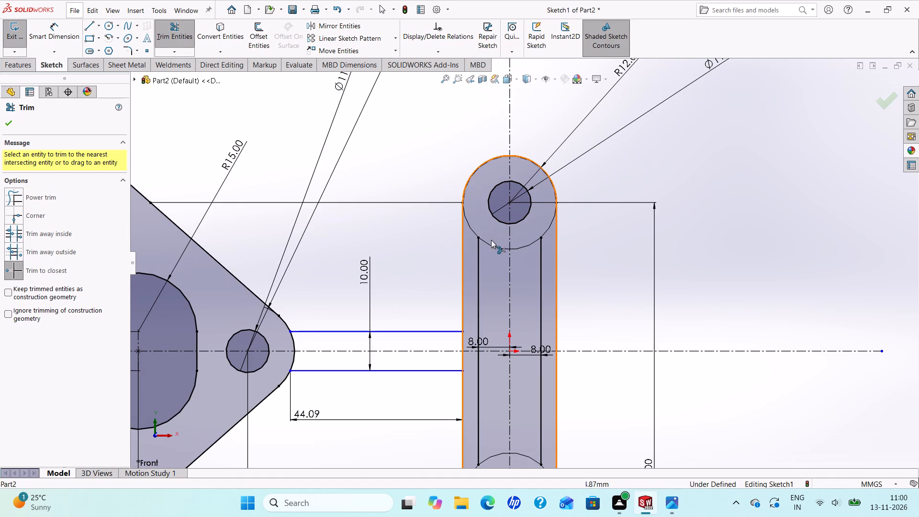
# Trim the inward arcs' outer portions between the offset lines and the bar's side edges at both ends.
pyautogui.scroll(2, 482, 241)
pyautogui.scroll(2, 544, 318)
pyautogui.scroll(-1, 556, 332)
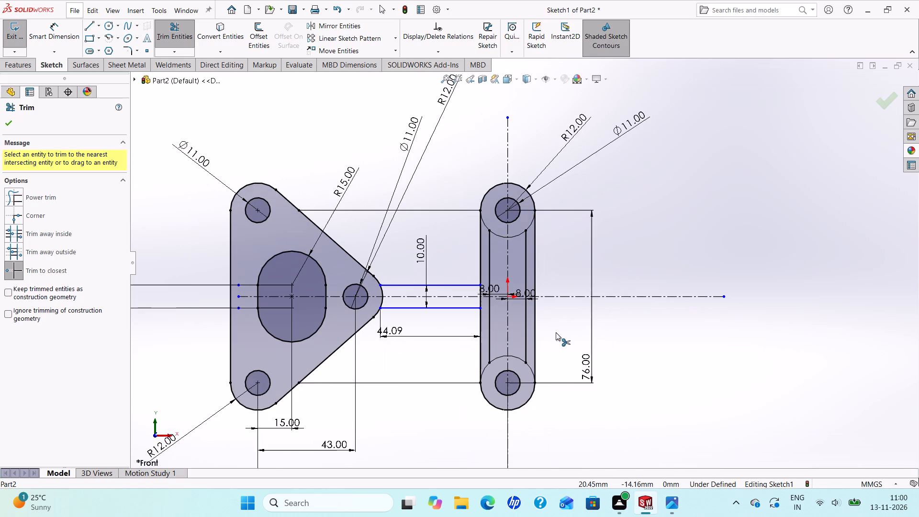
pyautogui.scroll(1, 556, 332)
pyautogui.scroll(-1, 556, 332)
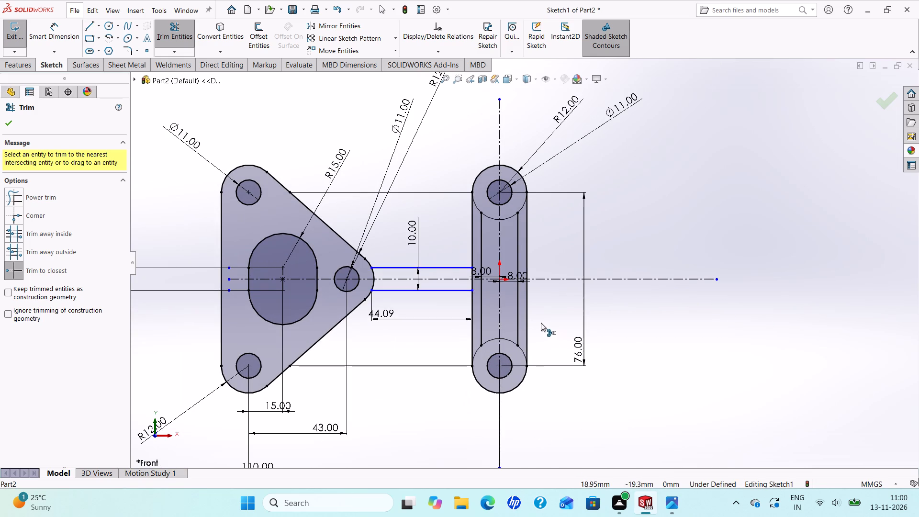
pyautogui.click(523, 349)
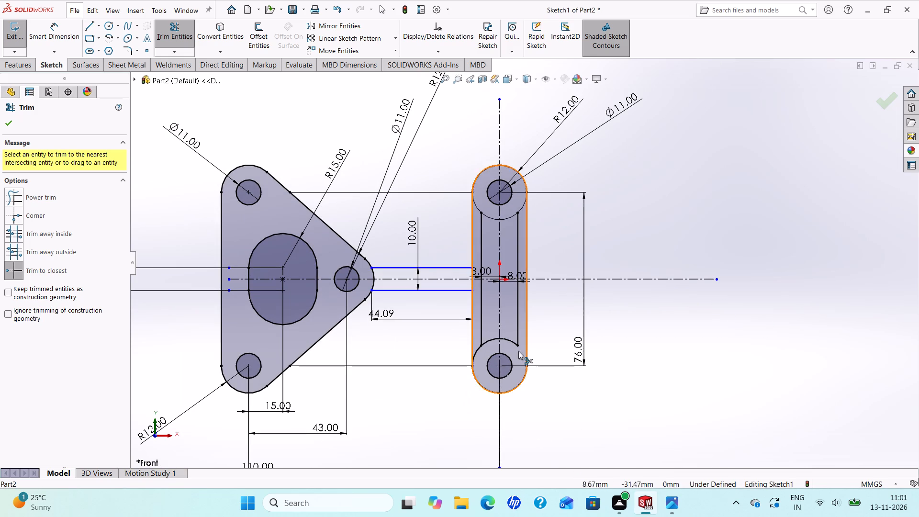
pyautogui.click(479, 349)
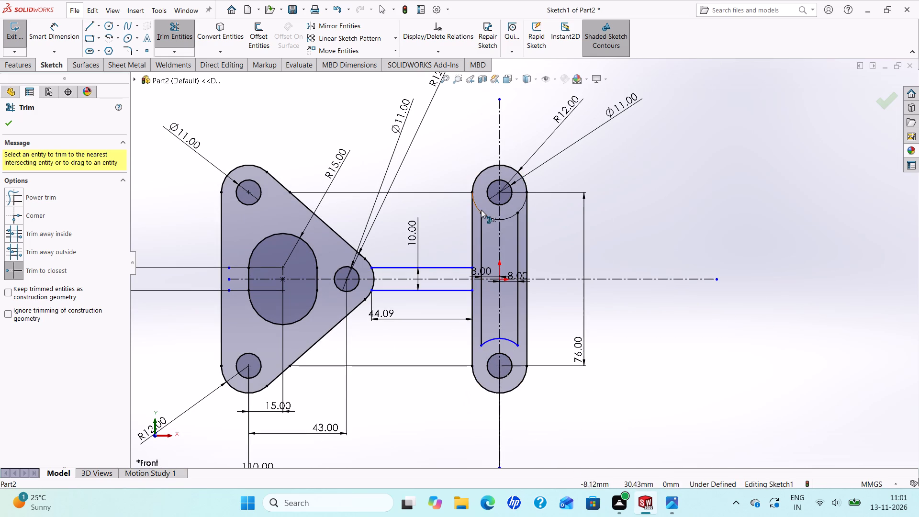
pyautogui.scroll(-4, 481, 210)
pyautogui.click(489, 218)
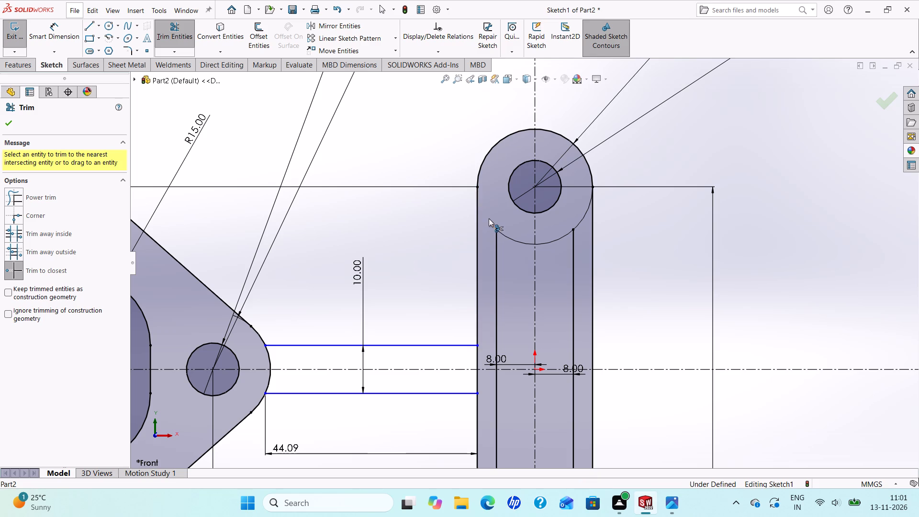
pyautogui.click(583, 217)
pyautogui.scroll(4, 574, 243)
pyautogui.scroll(2, 576, 316)
pyautogui.scroll(-1, 576, 316)
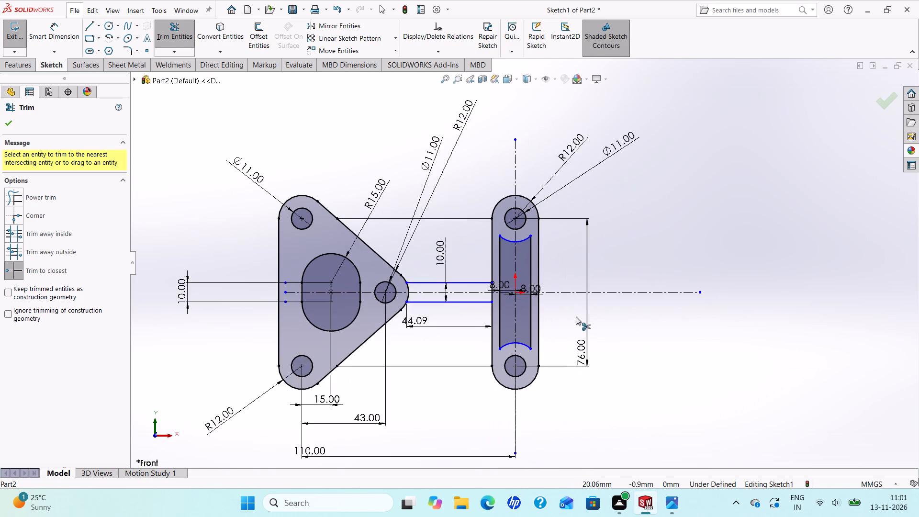
pyautogui.click(7, 121)
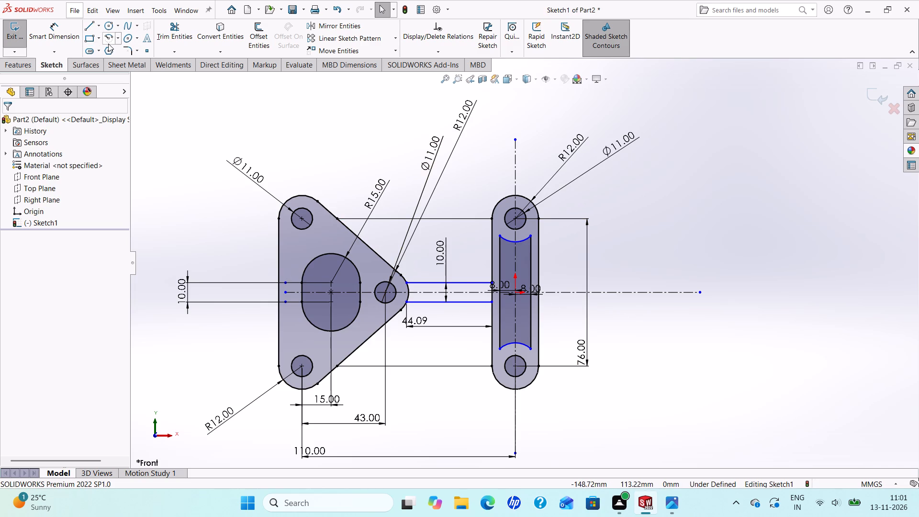
# Round the four corners of the bar's inner slot profile with 3 mm sketch fillets.
pyautogui.click(131, 49)
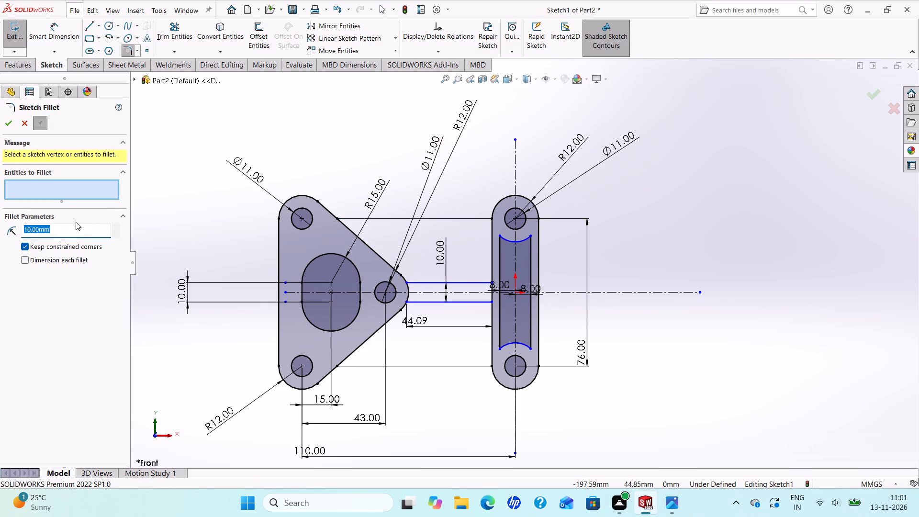
pyautogui.press('3')
pyautogui.press('Return')
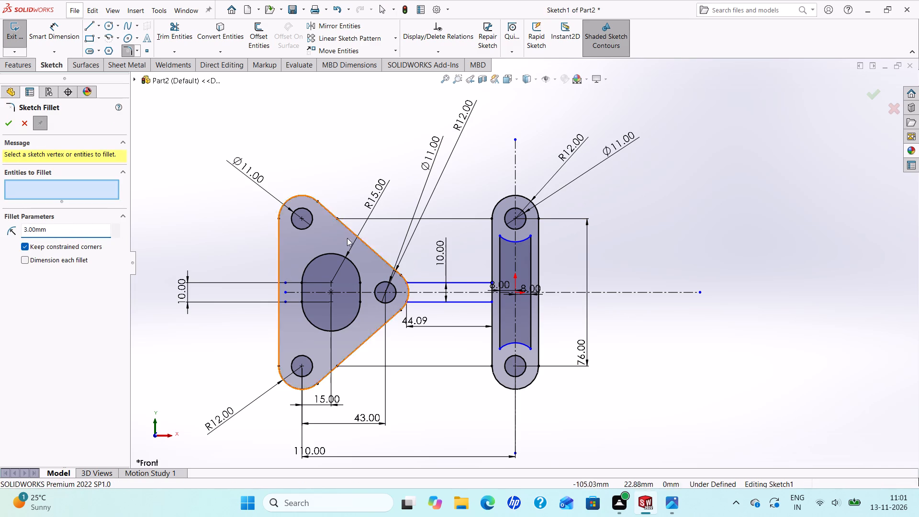
pyautogui.scroll(-5, 517, 257)
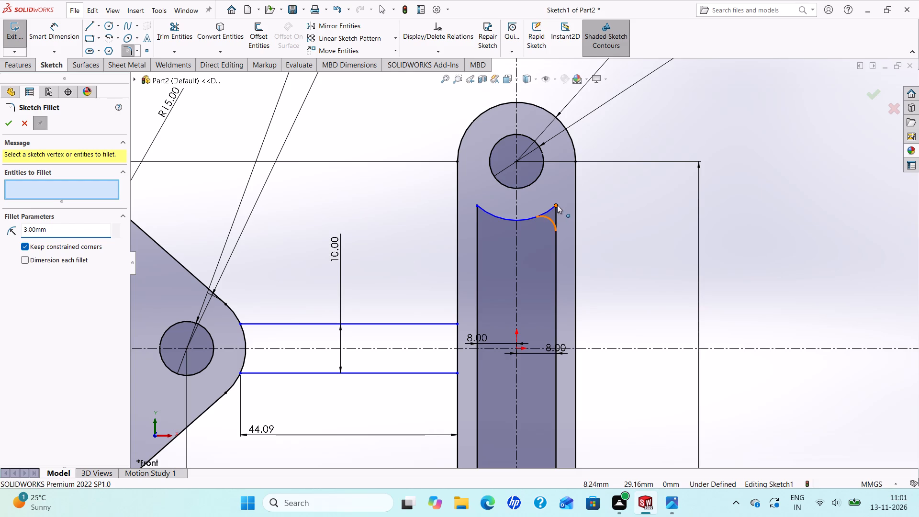
pyautogui.click(557, 205)
pyautogui.click(475, 204)
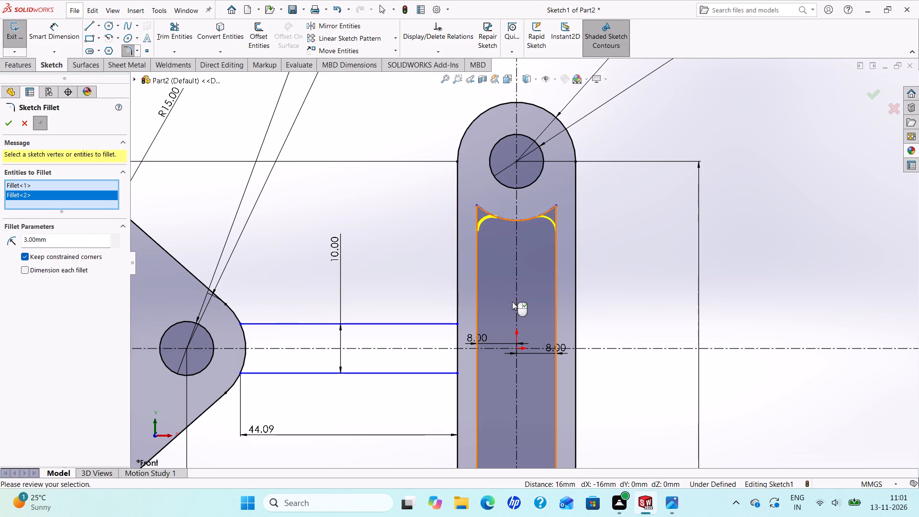
pyautogui.scroll(3, 512, 302)
pyautogui.scroll(-3, 538, 419)
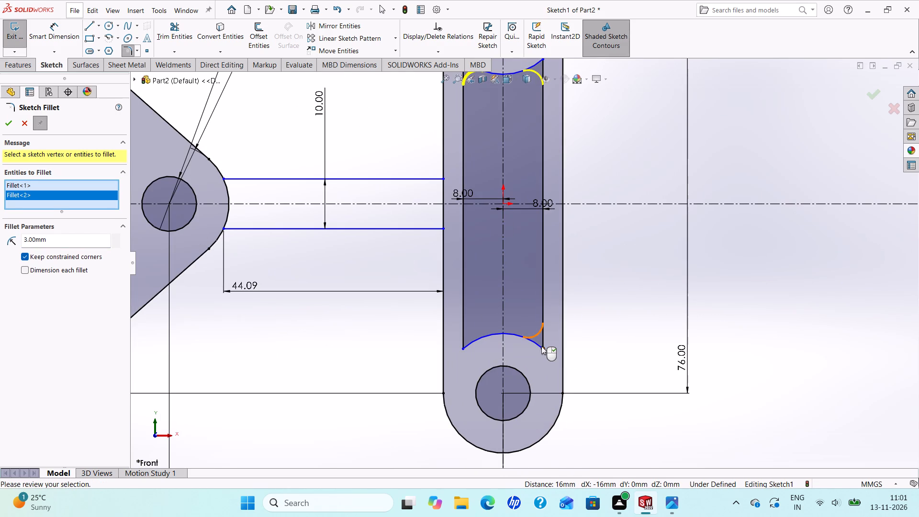
pyautogui.click(542, 347)
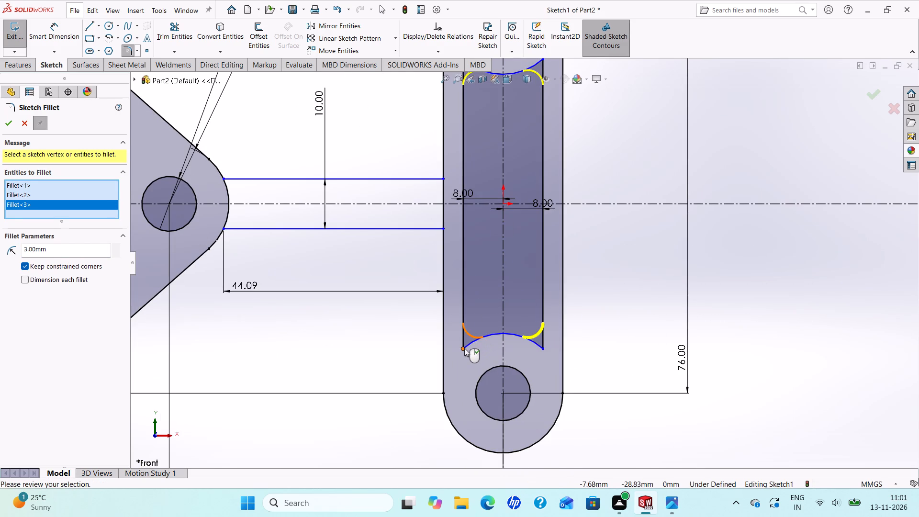
pyautogui.click(464, 348)
pyautogui.click(5, 125)
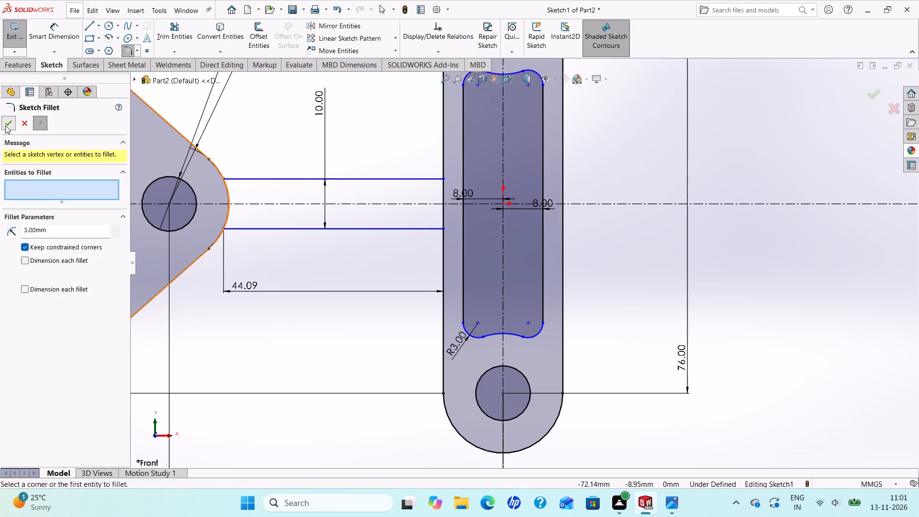
pyautogui.click(7, 124)
pyautogui.scroll(3, 371, 328)
pyautogui.scroll(3, 557, 348)
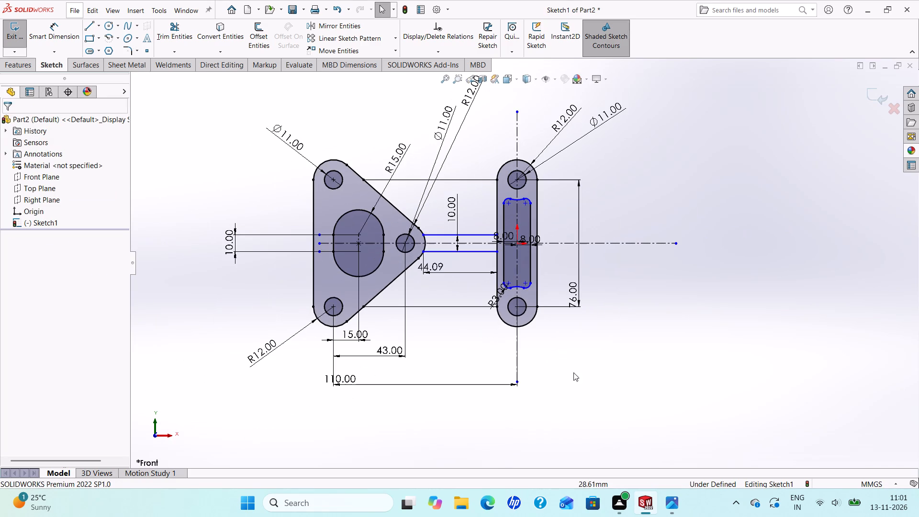
# Compare the sketch with the exercise drawing's front and section views, checking the fillets and overall thickness.
pyautogui.click(671, 504)
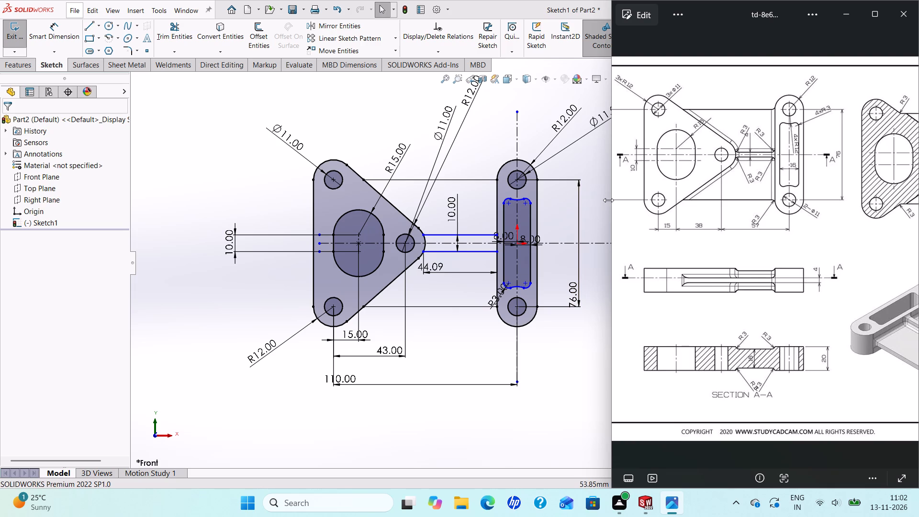
pyautogui.scroll(1, 598, 196)
pyautogui.scroll(-1, 602, 198)
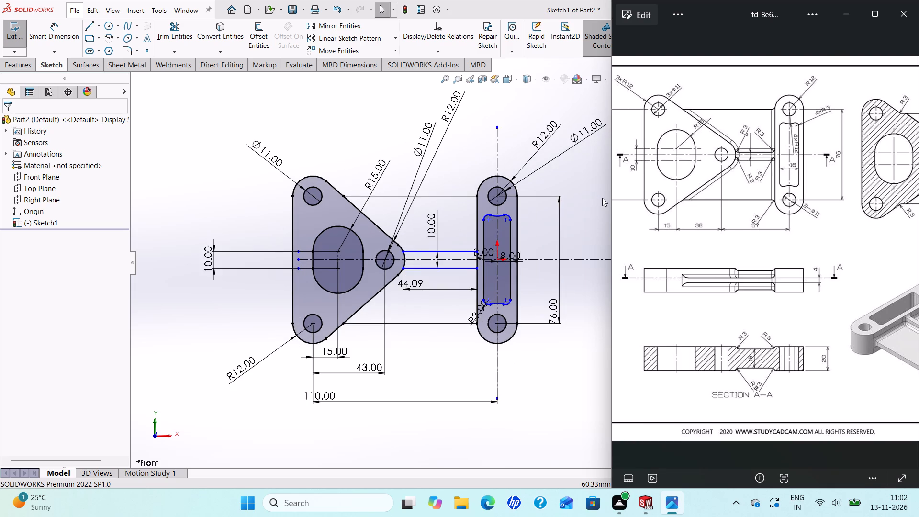
pyautogui.scroll(-1, 602, 198)
pyautogui.scroll(1, 589, 194)
pyautogui.scroll(-1, 566, 200)
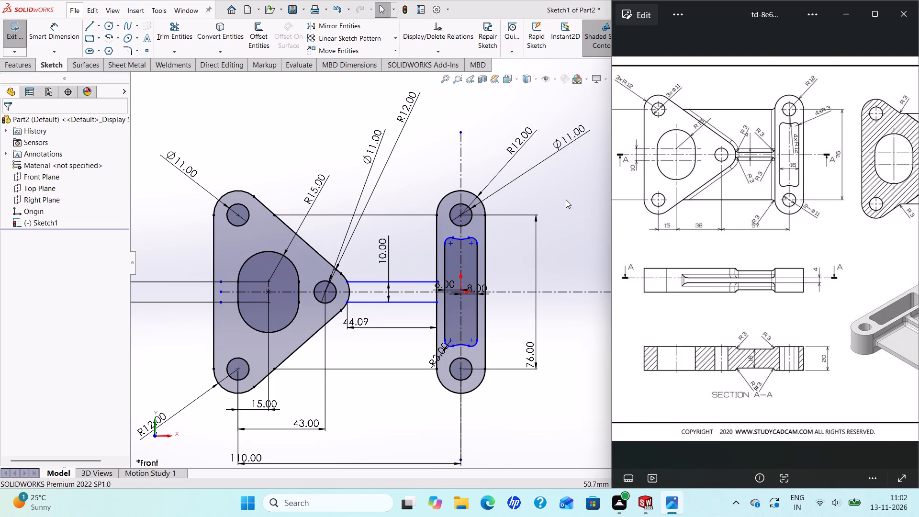
pyautogui.click(130, 45)
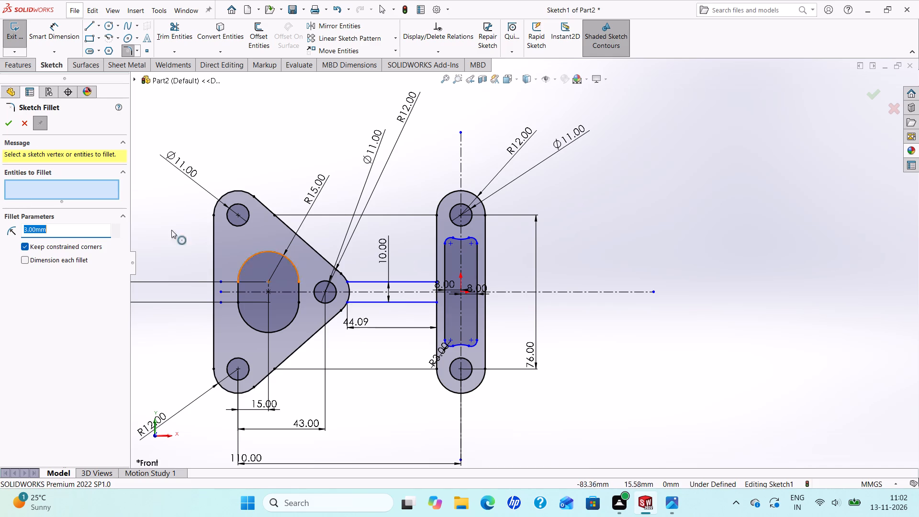
pyautogui.click(11, 124)
pyautogui.scroll(2, 348, 218)
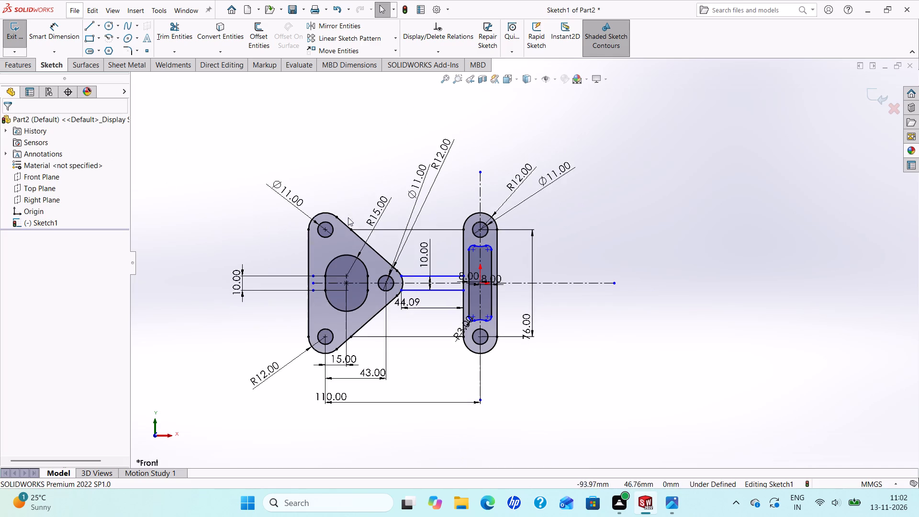
pyautogui.scroll(-1, 572, 289)
pyautogui.scroll(2, 574, 285)
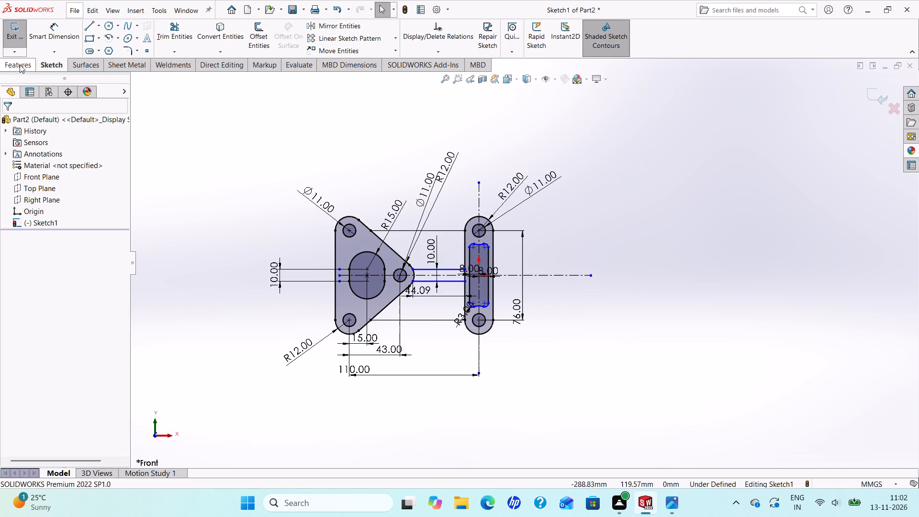
# Extrude the triangular plate and slotted bar regions 20 mm Mid Plane, leaving the holes, oval window and slot open.
pyautogui.click(20, 65)
pyautogui.click(24, 40)
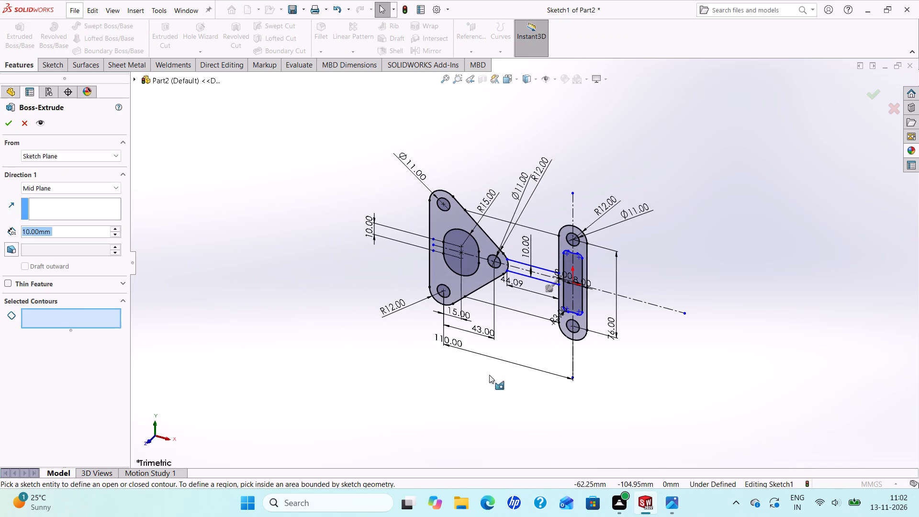
pyautogui.click(54, 321)
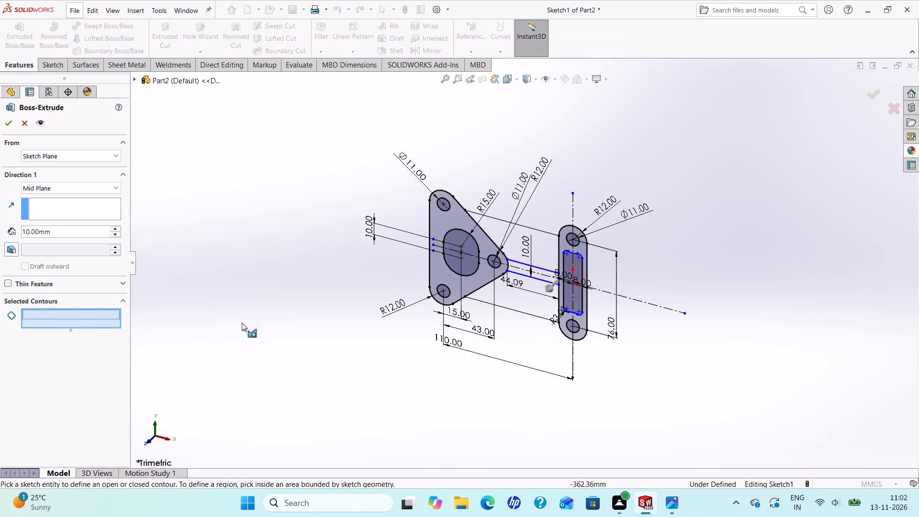
pyautogui.click(459, 285)
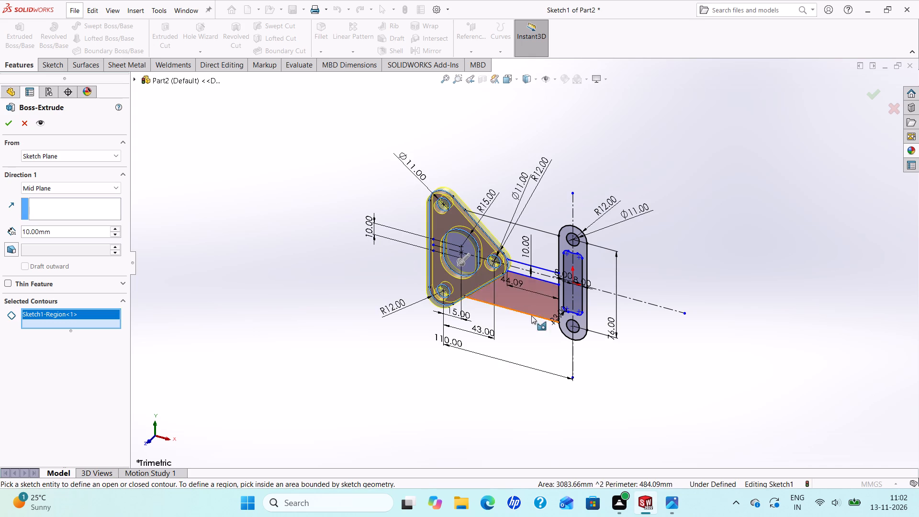
pyautogui.click(581, 322)
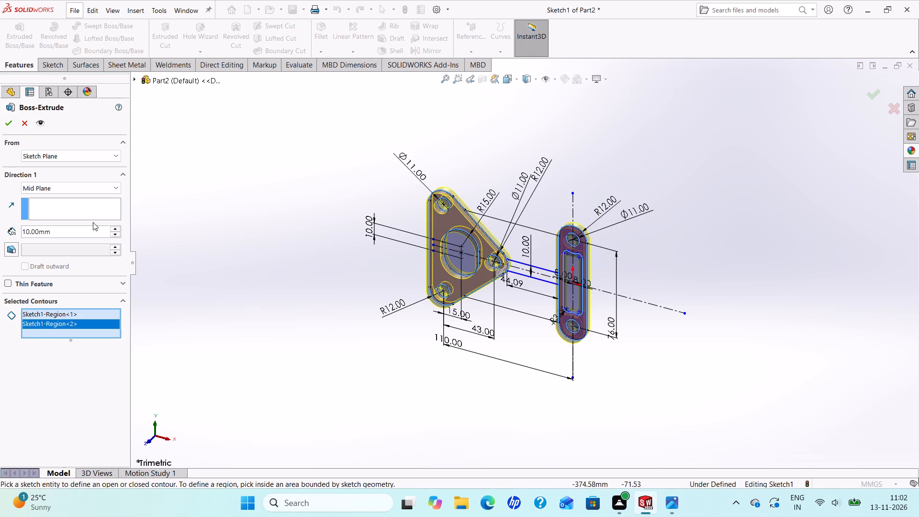
pyautogui.moveTo(61, 235); pyautogui.dragTo(0, 246)
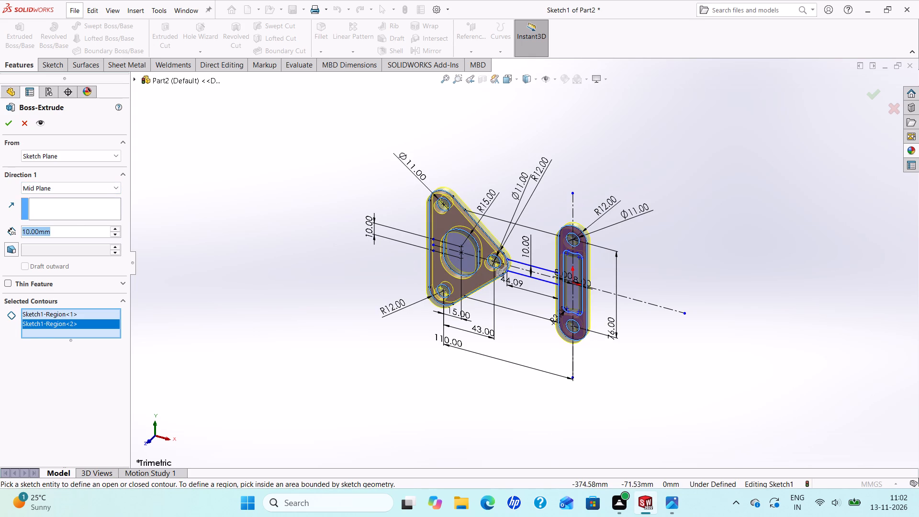
pyautogui.moveTo(0, 246); pyautogui.dragTo(0, 247)
pyautogui.write('20')
pyautogui.press('Return')
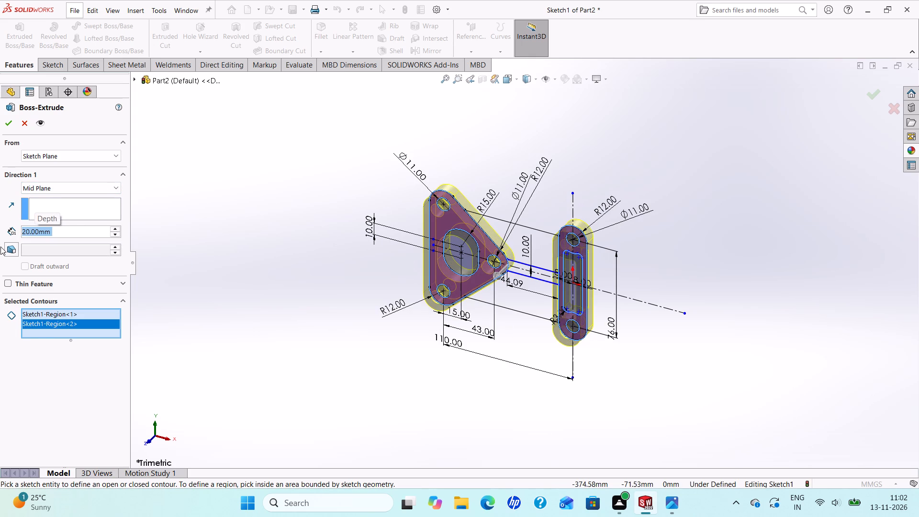
pyautogui.click(10, 122)
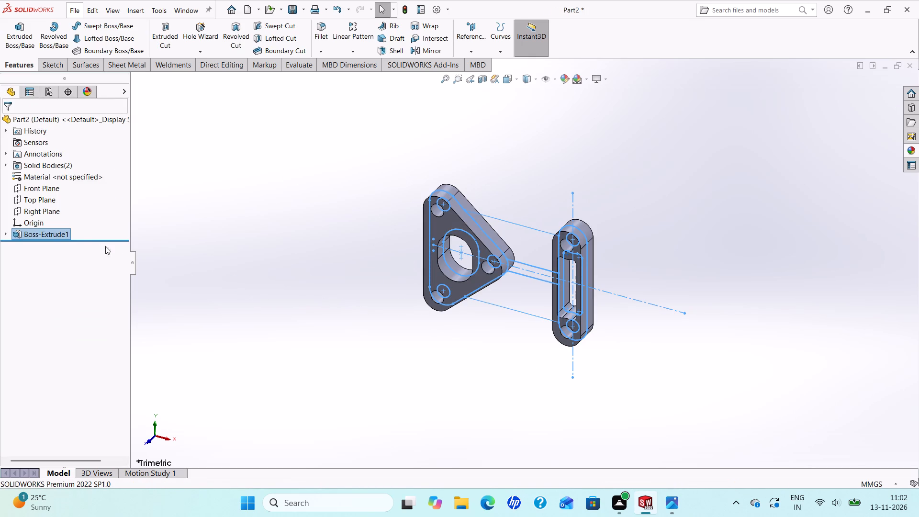
# Start another boss extrusion from Sketch1 using the three regions between the triangular plate and the bar.
pyautogui.click(7, 237)
pyautogui.click(58, 245)
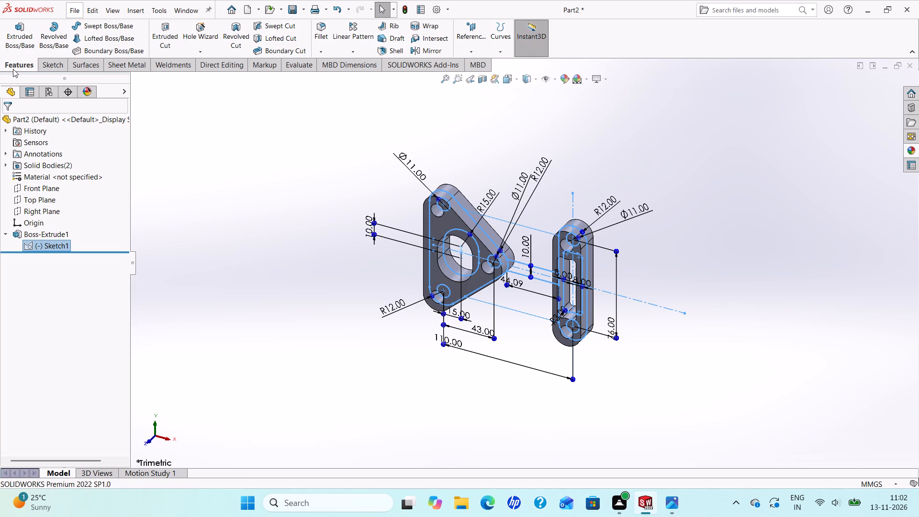
pyautogui.click(17, 38)
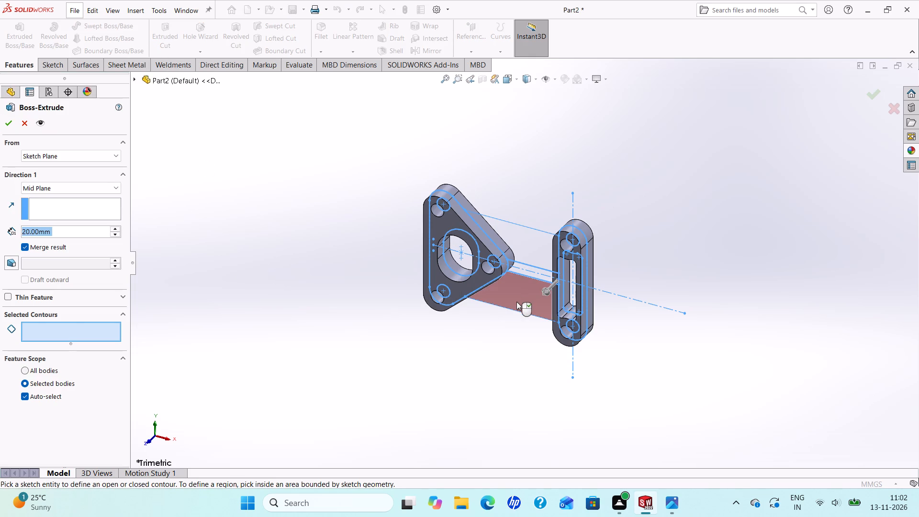
pyautogui.click(516, 302)
pyautogui.scroll(-3, 523, 277)
pyautogui.click(536, 218)
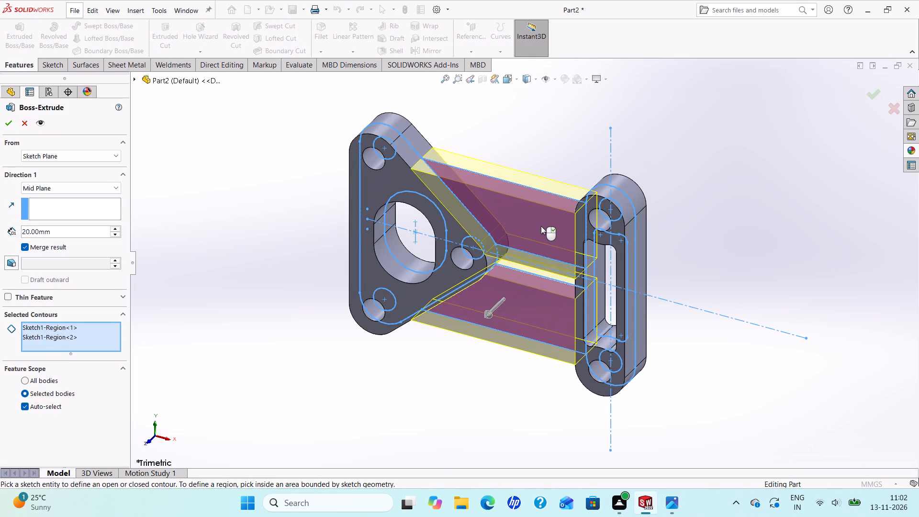
pyautogui.click(555, 273)
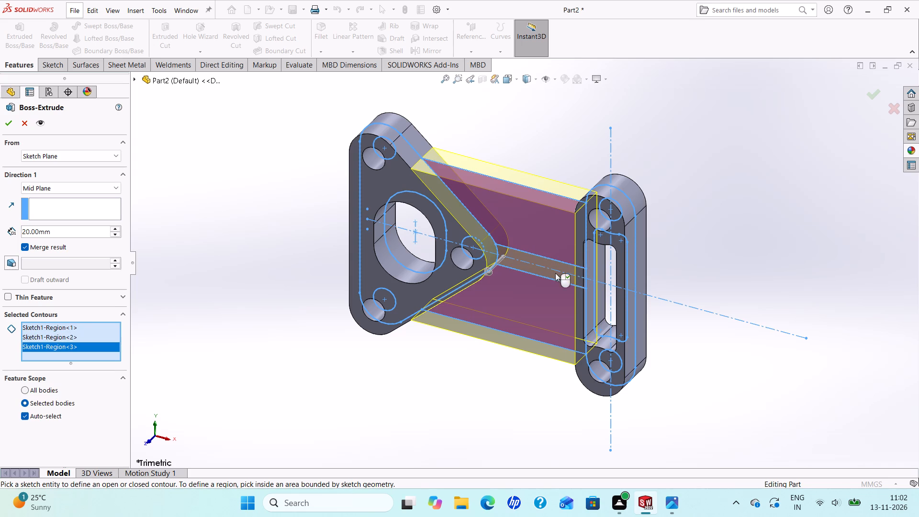
# Examine the extrusion preview and the exercise drawing's side and section views for the connecting web's thickness.
pyautogui.moveTo(504, 310); pyautogui.dragTo(514, 130, button='middle')
pyautogui.scroll(1, 521, 132)
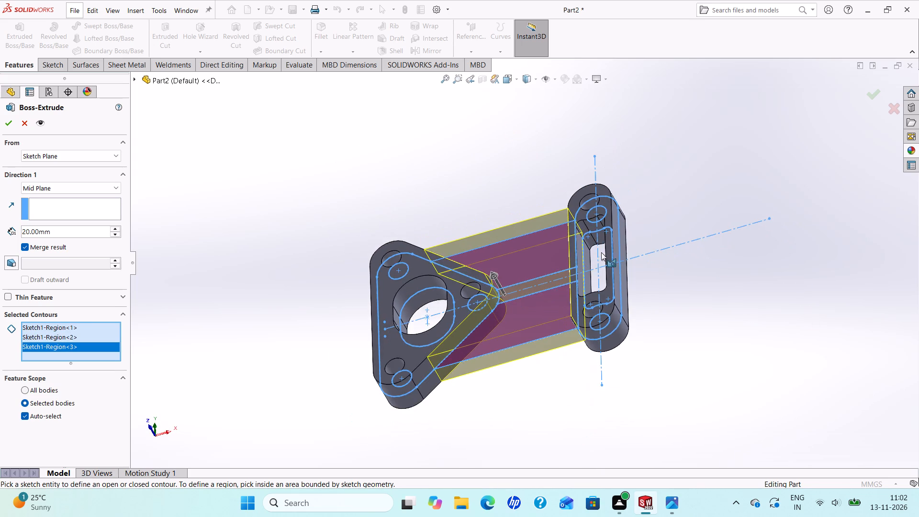
pyautogui.scroll(1, 591, 327)
pyautogui.scroll(-2, 577, 355)
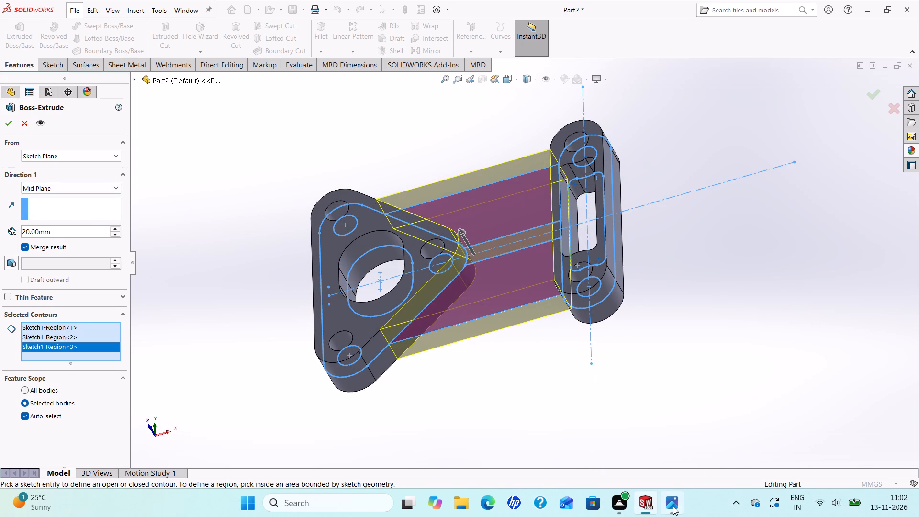
pyautogui.moveTo(673, 508); pyautogui.dragTo(673, 504)
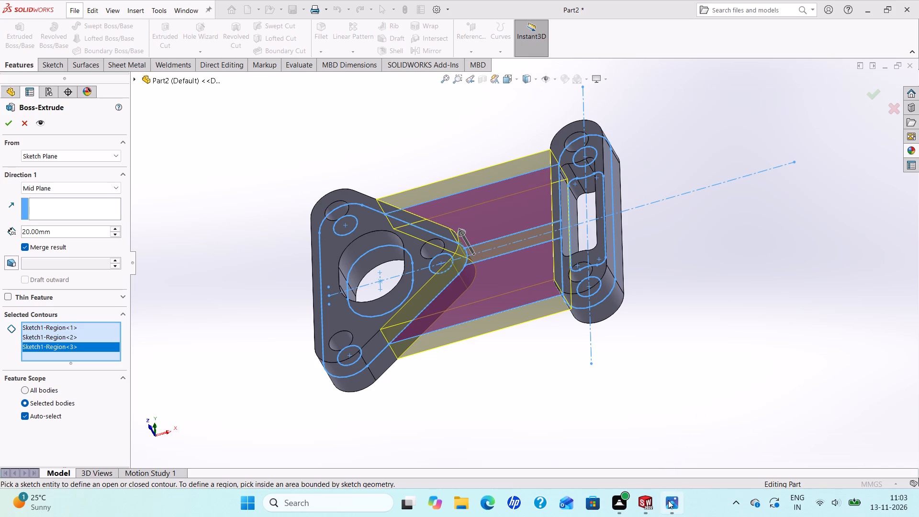
pyautogui.click(668, 500)
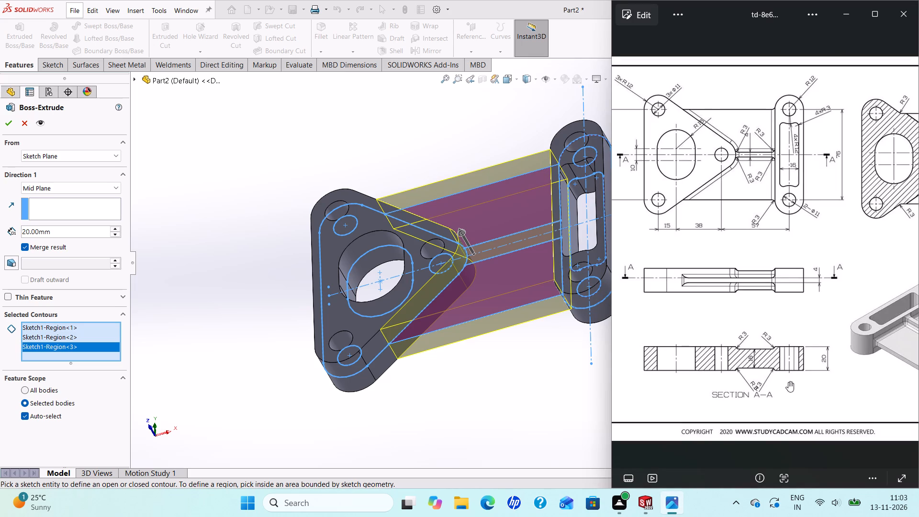
pyautogui.scroll(3, 900, 358)
pyautogui.scroll(-2, 885, 364)
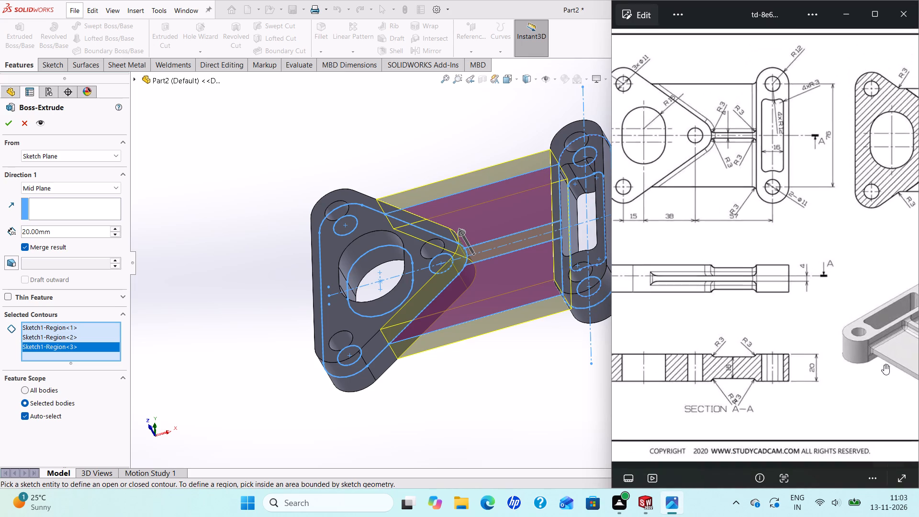
pyautogui.scroll(-3, 884, 364)
pyautogui.scroll(1, 792, 340)
pyautogui.scroll(1, 893, 344)
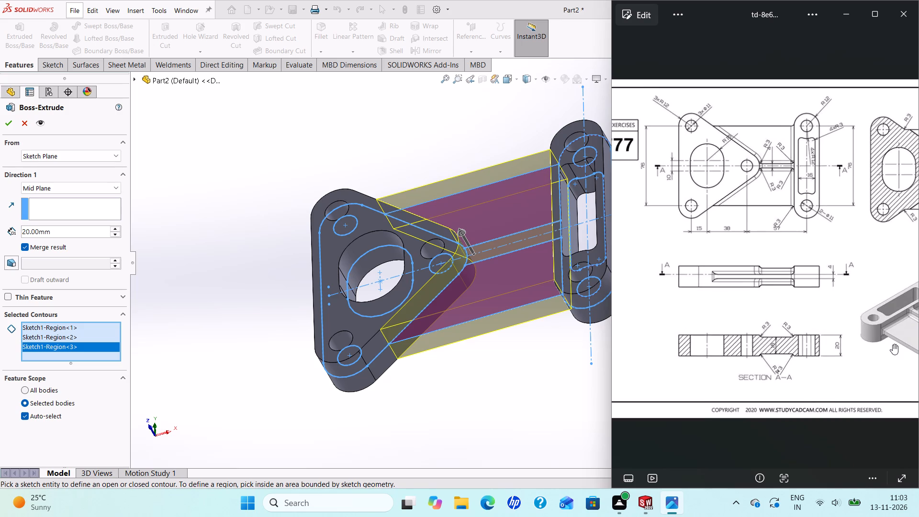
pyautogui.scroll(-4, 889, 344)
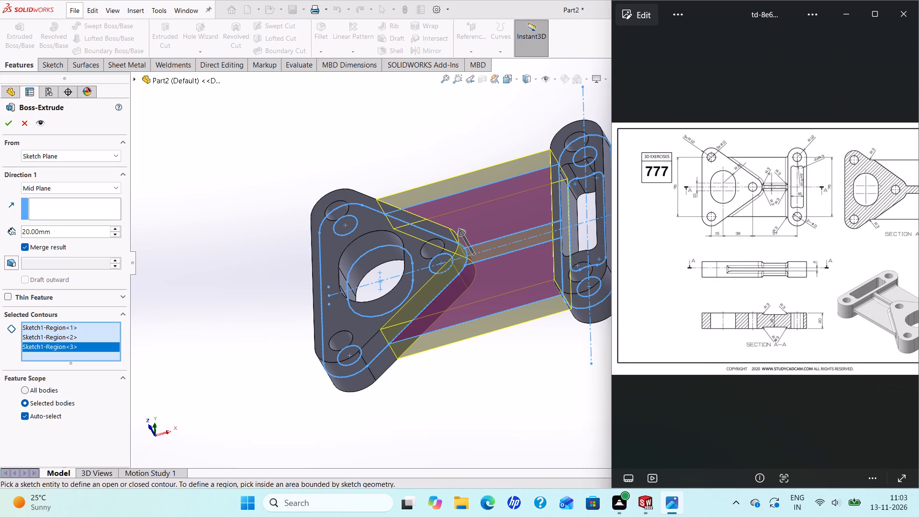
# Set the connecting web's Mid Plane depth to 5 mm and complete the merged extrusion.
pyautogui.moveTo(62, 230); pyautogui.dragTo(28, 236)
pyautogui.moveTo(59, 235); pyautogui.dragTo(0, 233)
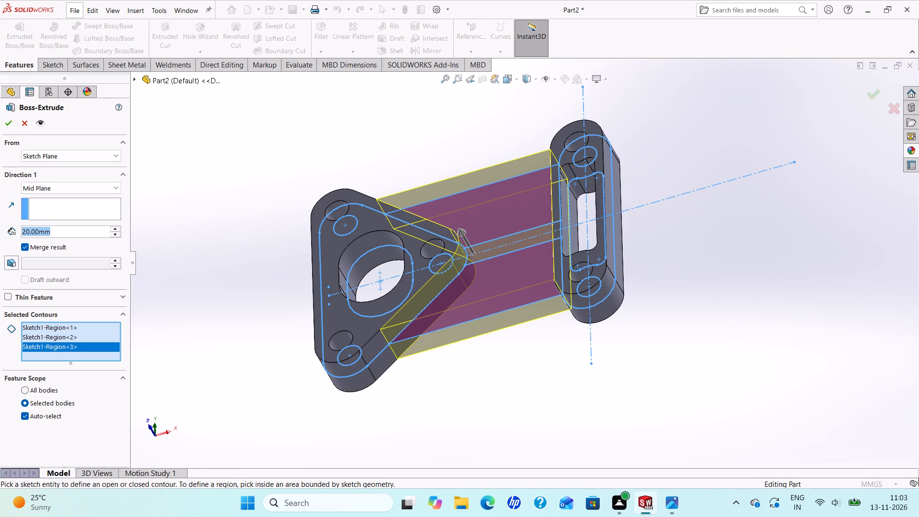
pyautogui.moveTo(0, 233); pyautogui.dragTo(0, 243)
pyautogui.press('5')
pyautogui.press('Return')
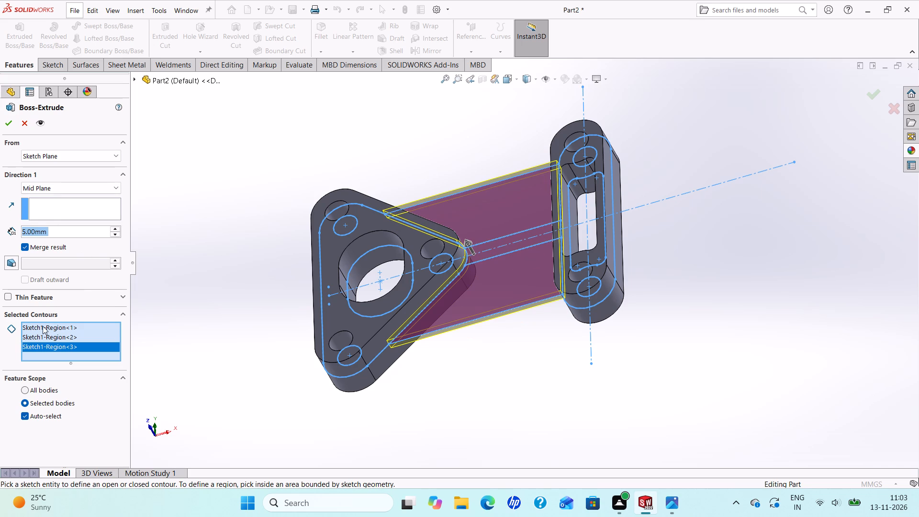
pyautogui.click(5, 123)
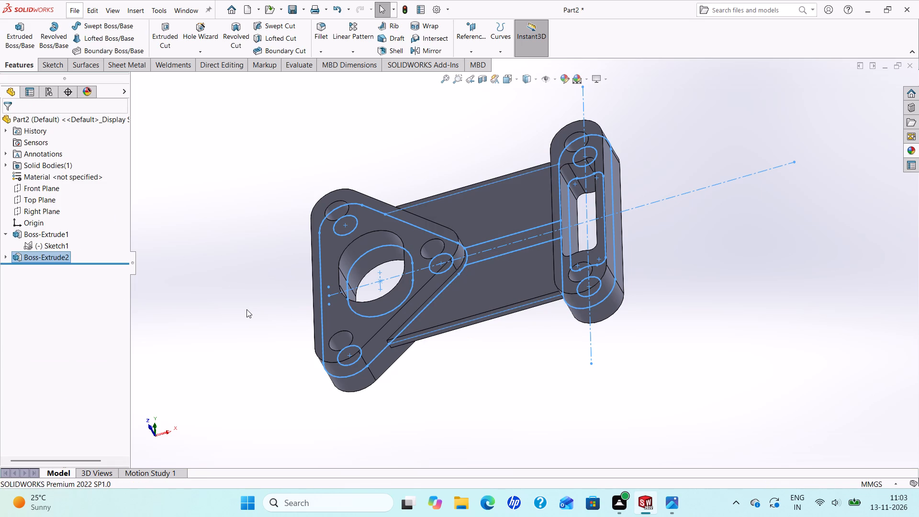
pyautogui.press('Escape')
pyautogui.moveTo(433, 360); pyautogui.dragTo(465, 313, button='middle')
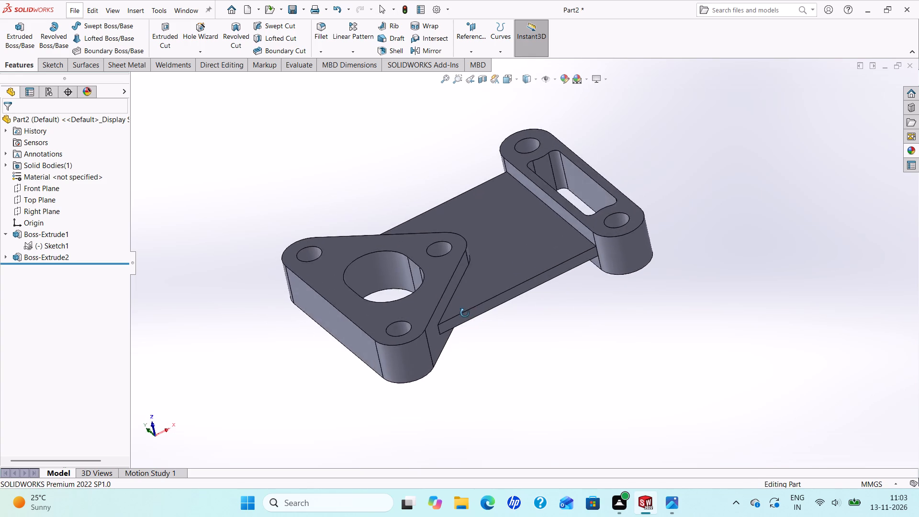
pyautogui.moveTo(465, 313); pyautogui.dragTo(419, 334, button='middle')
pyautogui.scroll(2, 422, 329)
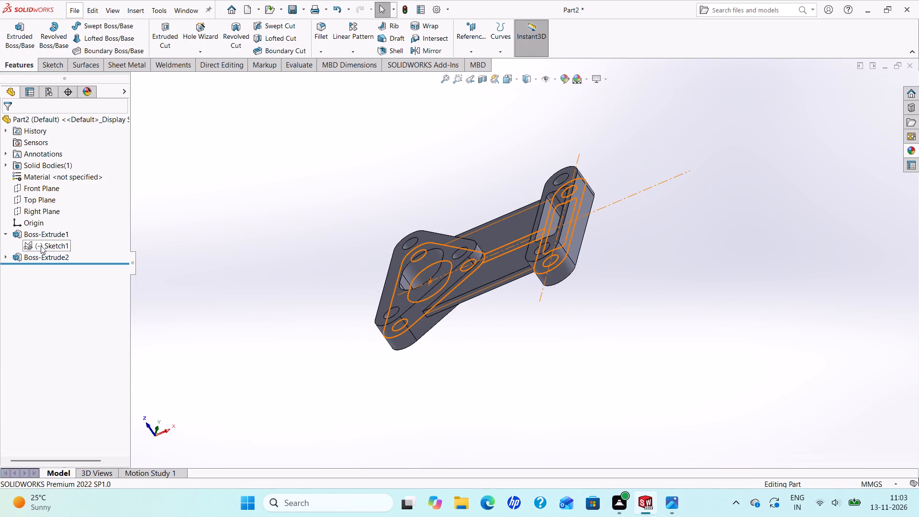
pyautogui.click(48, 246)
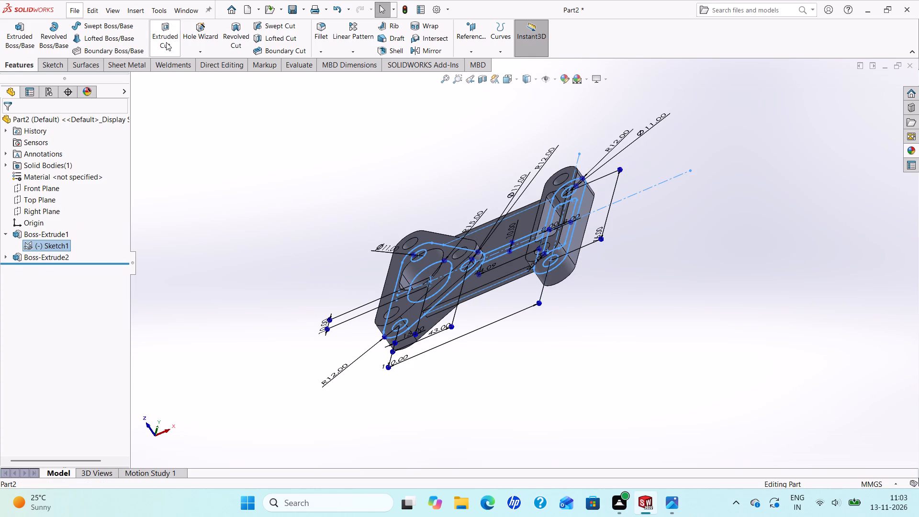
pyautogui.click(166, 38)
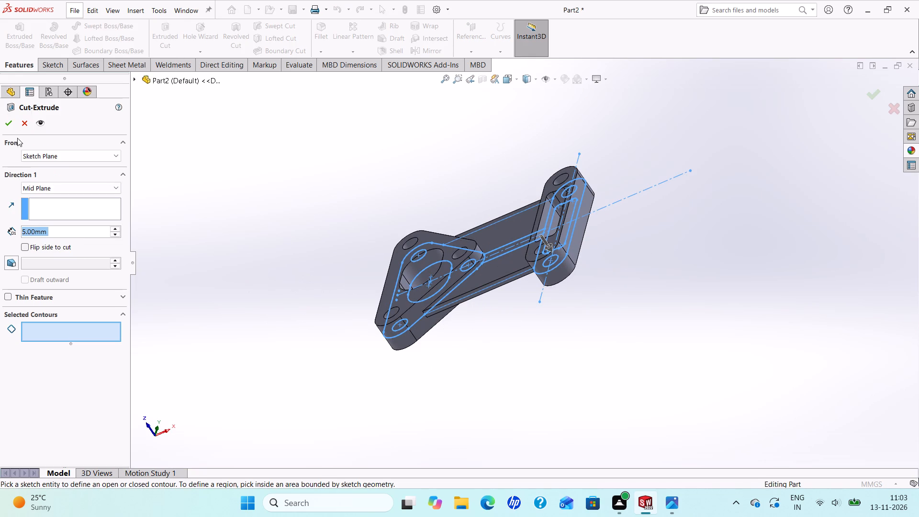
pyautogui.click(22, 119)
# Extrude Sketch1's narrow rib region between the triangular plate and the bar 4 mm Blind, merged with the body.
pyautogui.click(23, 28)
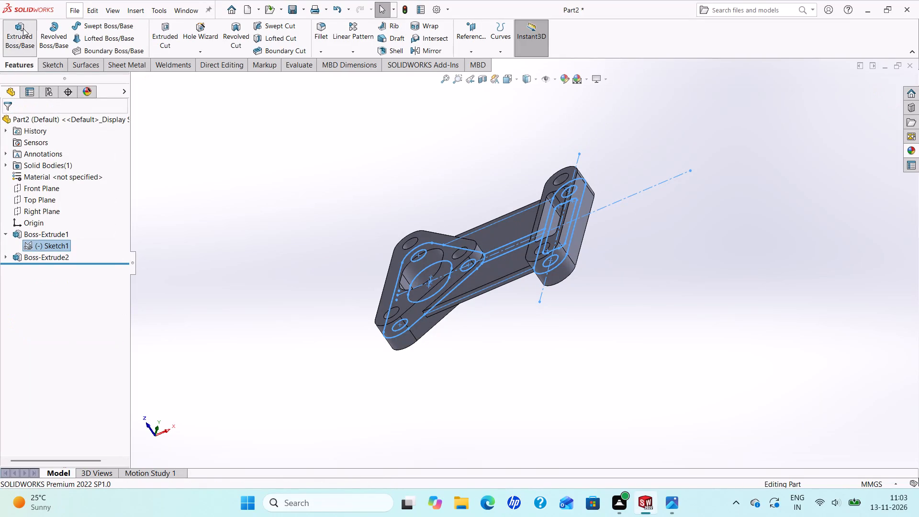
pyautogui.moveTo(487, 308); pyautogui.dragTo(511, 325, button='middle')
pyautogui.scroll(-3, 519, 310)
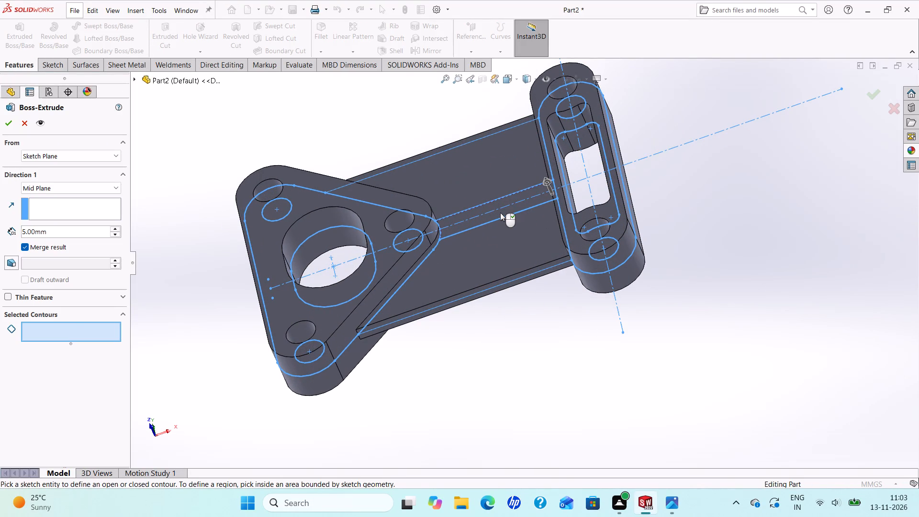
pyautogui.click(500, 213)
pyautogui.moveTo(340, 267); pyautogui.dragTo(323, 232, button='middle')
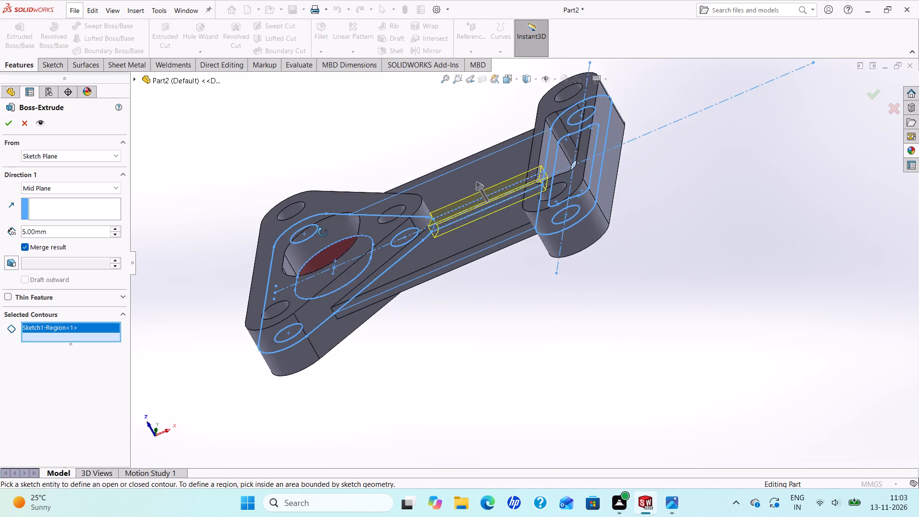
pyautogui.moveTo(323, 232); pyautogui.dragTo(336, 237, button='middle')
pyautogui.moveTo(63, 226); pyautogui.dragTo(61, 235)
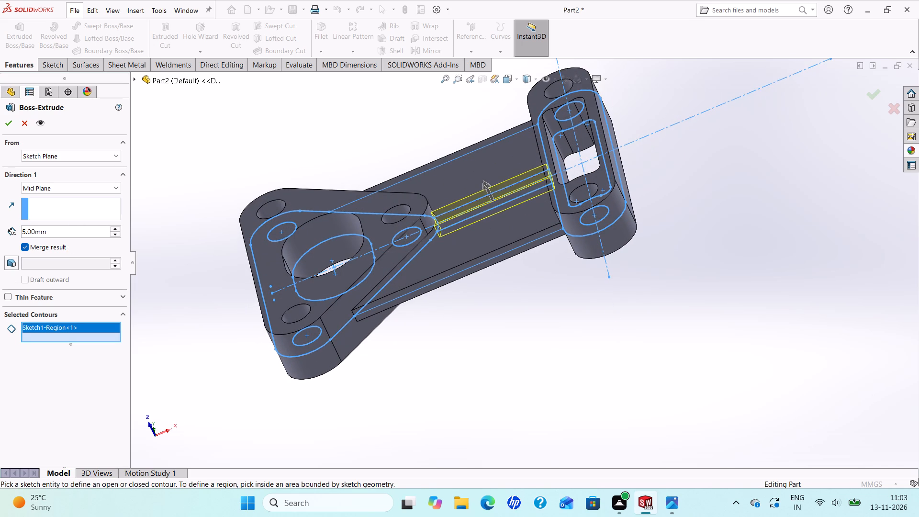
pyautogui.moveTo(50, 233); pyautogui.dragTo(0, 253)
pyautogui.press('4')
pyautogui.press('Return')
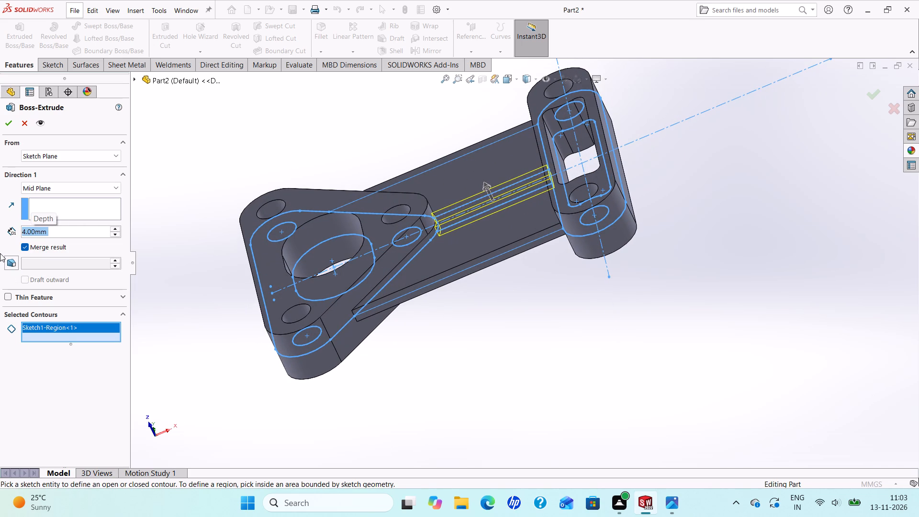
pyautogui.click(108, 190)
pyautogui.click(26, 199)
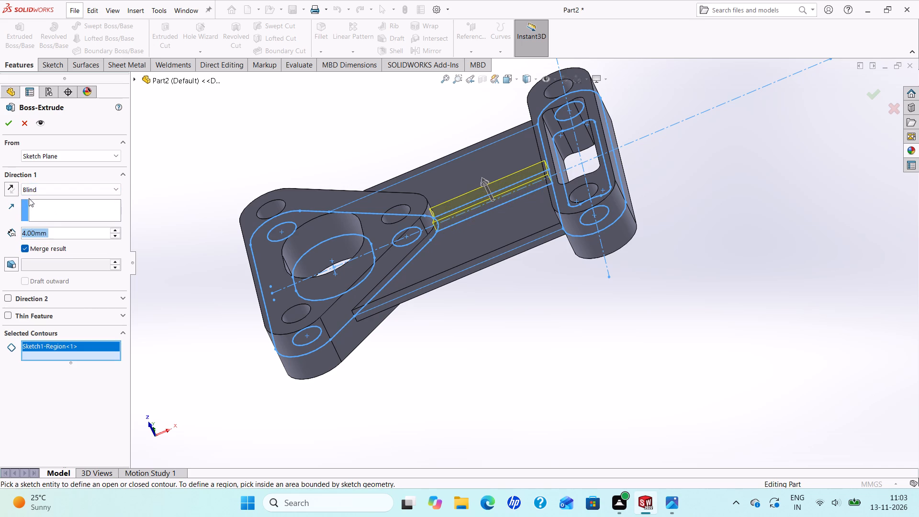
pyautogui.click(8, 118)
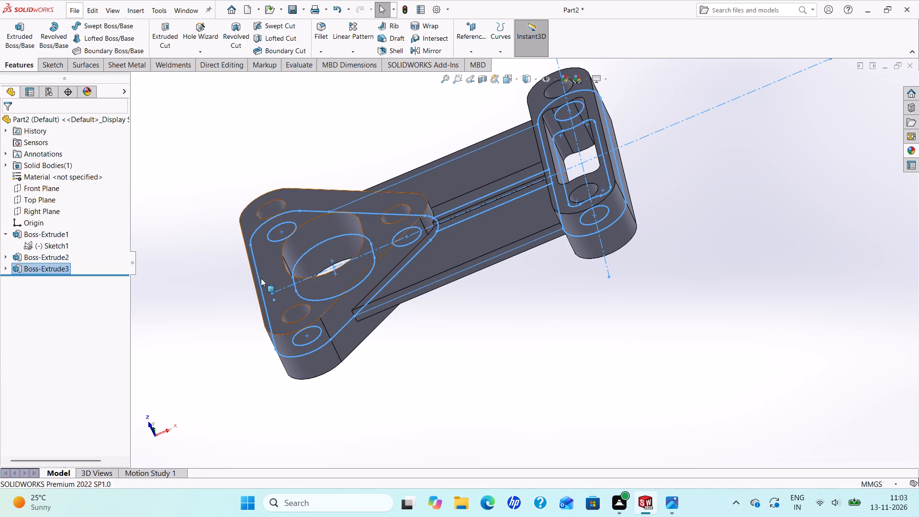
# Examine the rib on the model and compare it with the exercise drawing's views and fillet callouts.
pyautogui.moveTo(355, 309); pyautogui.dragTo(334, 265, button='middle')
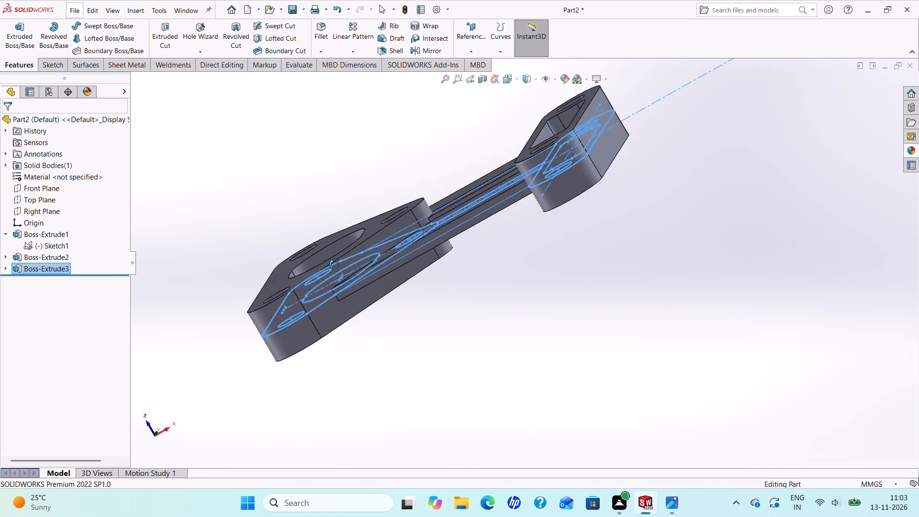
pyautogui.moveTo(334, 265); pyautogui.dragTo(347, 293, button='middle')
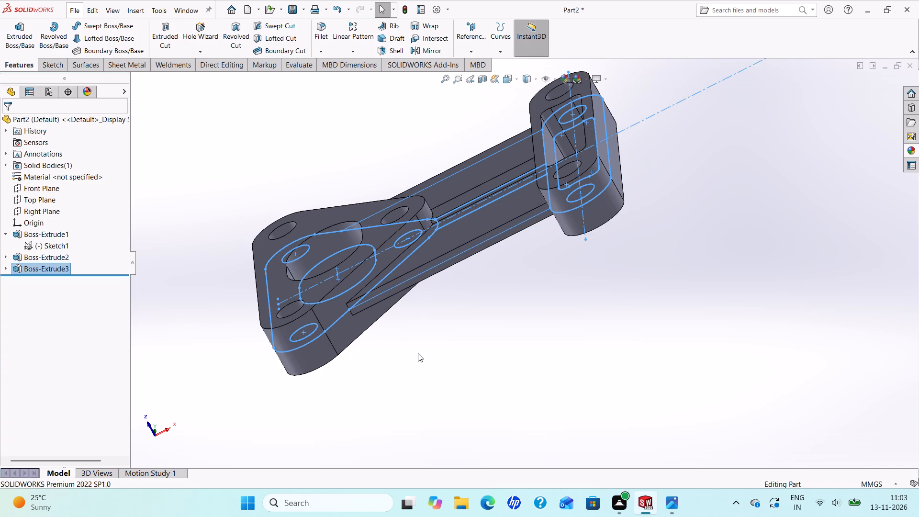
pyautogui.press('Escape')
pyautogui.moveTo(435, 315); pyautogui.dragTo(438, 304, button='middle')
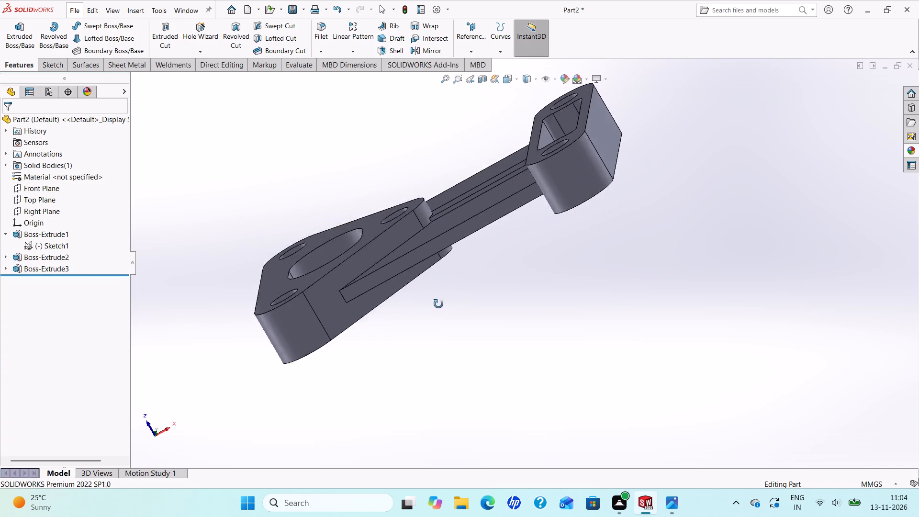
pyautogui.moveTo(438, 304); pyautogui.dragTo(462, 351, button='middle')
pyautogui.scroll(2, 462, 351)
pyautogui.scroll(-1, 562, 283)
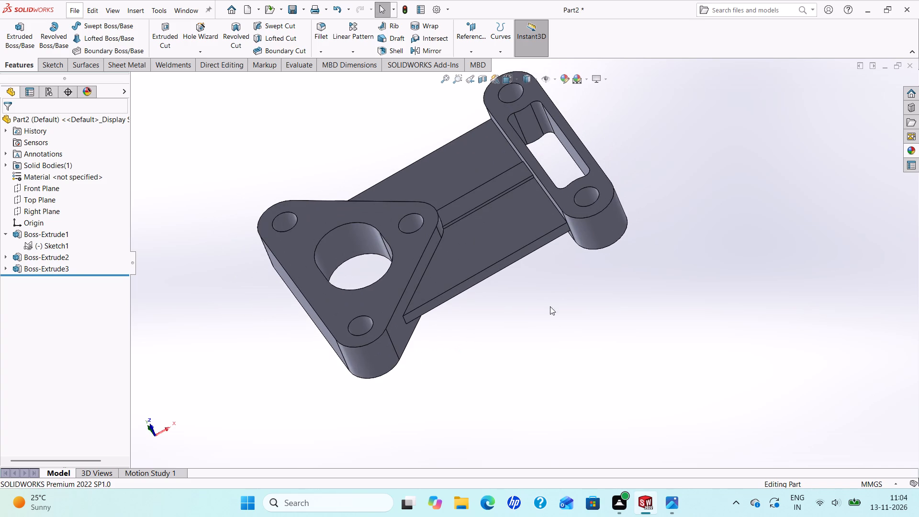
pyautogui.click(671, 495)
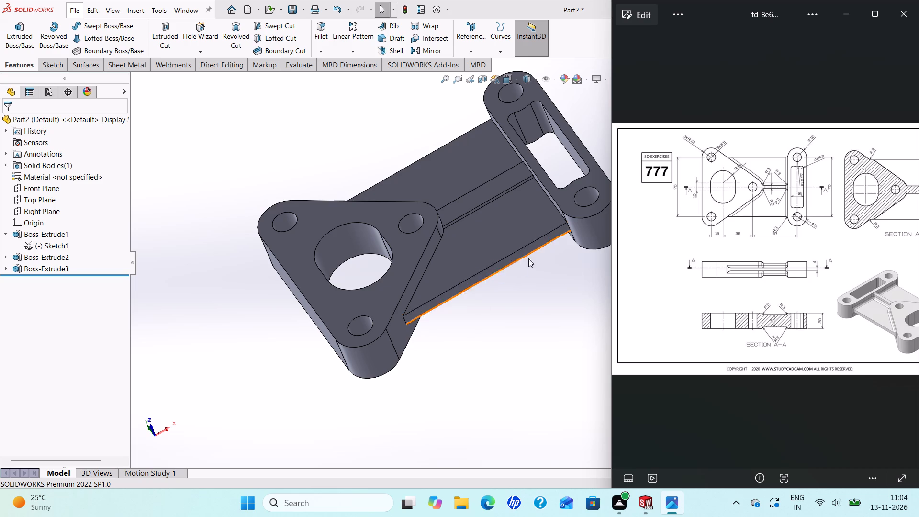
pyautogui.scroll(-2, 465, 237)
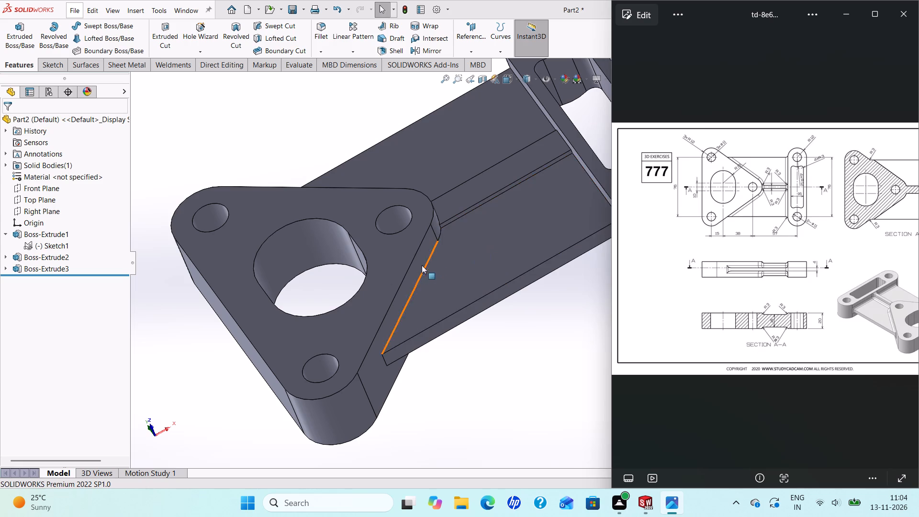
pyautogui.scroll(3, 399, 272)
pyautogui.scroll(2, 525, 254)
pyautogui.scroll(-2, 586, 214)
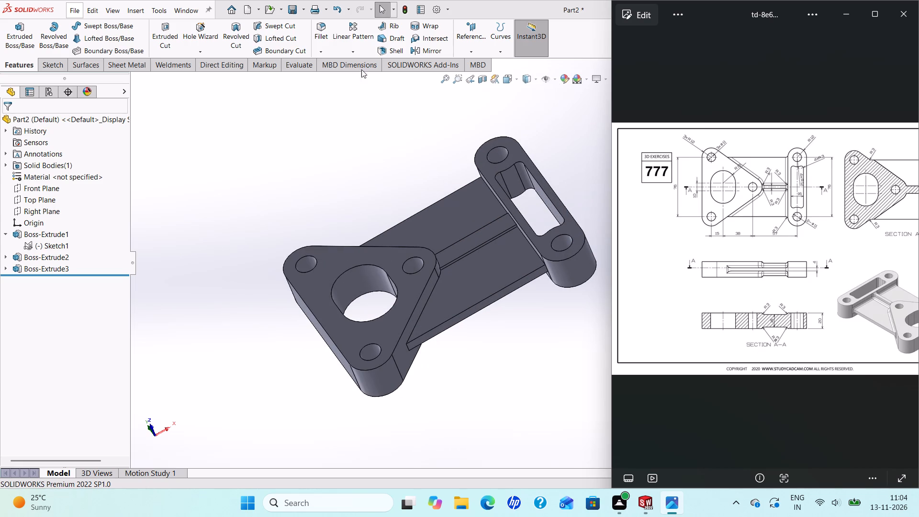
# Start a 3 mm symmetric fillet on the two long edges where the web meets the triangular plate's sloped sides.
pyautogui.click(325, 48)
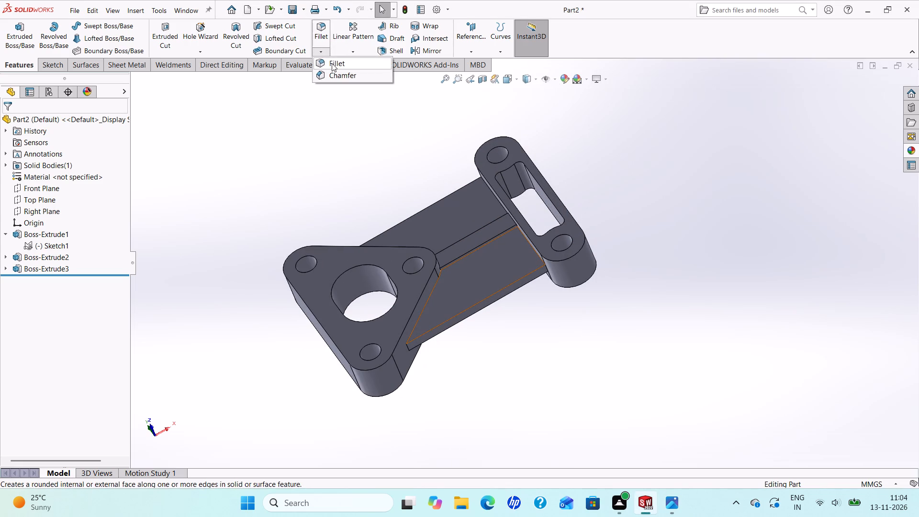
pyautogui.click(332, 64)
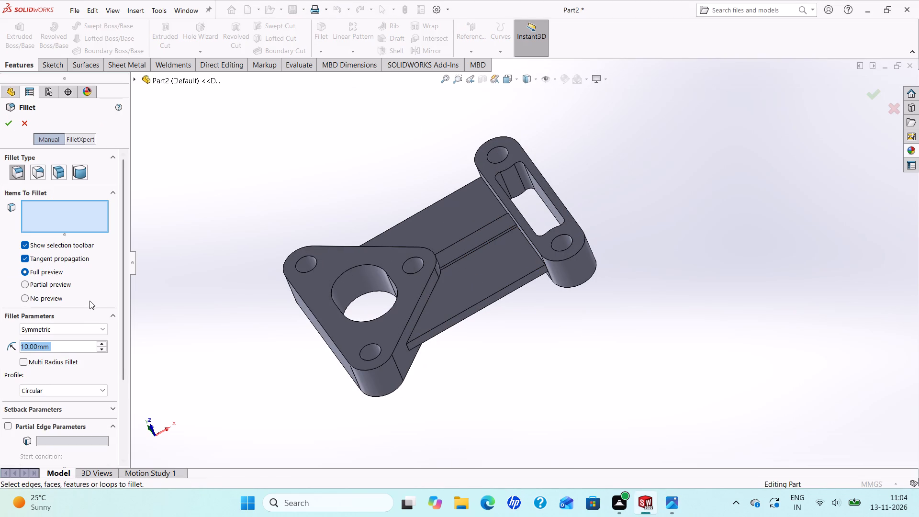
pyautogui.press('3')
pyautogui.press('Return')
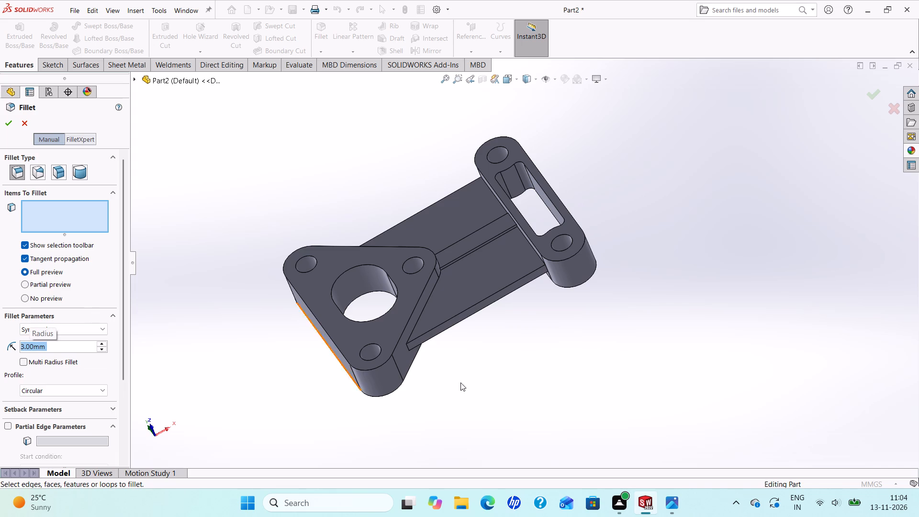
pyautogui.scroll(-4, 427, 286)
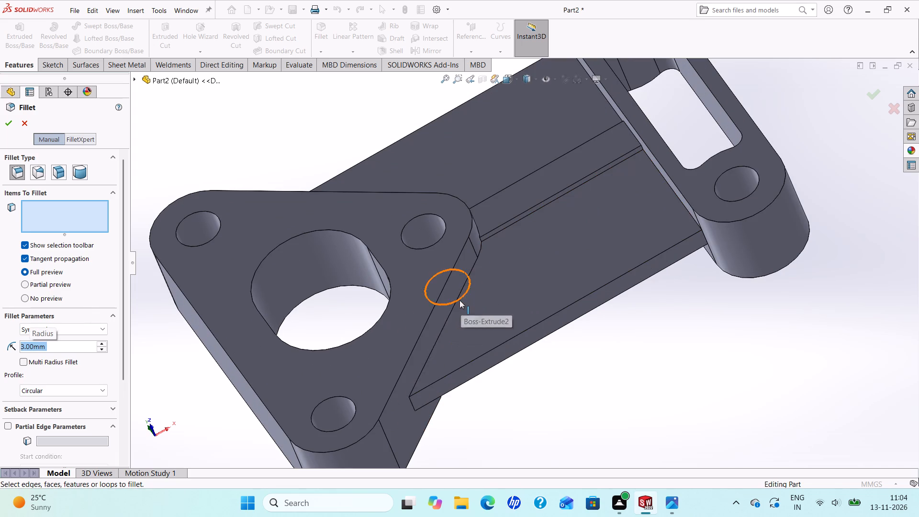
pyautogui.click(463, 284)
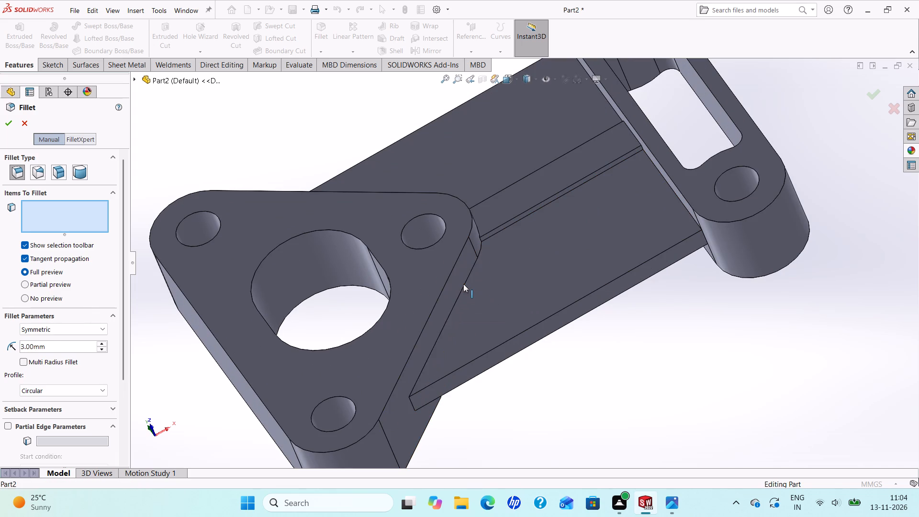
pyautogui.scroll(2, 471, 238)
pyautogui.scroll(-3, 481, 233)
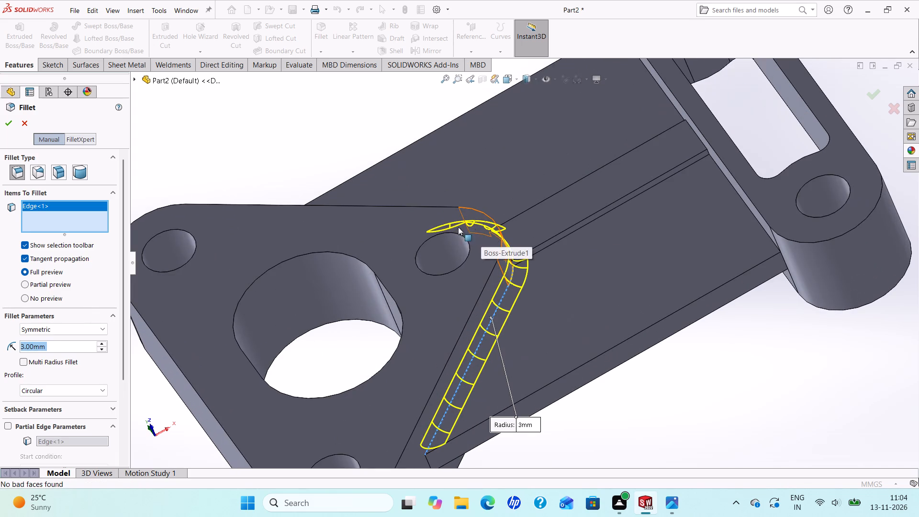
pyautogui.moveTo(408, 202); pyautogui.dragTo(439, 368, button='middle')
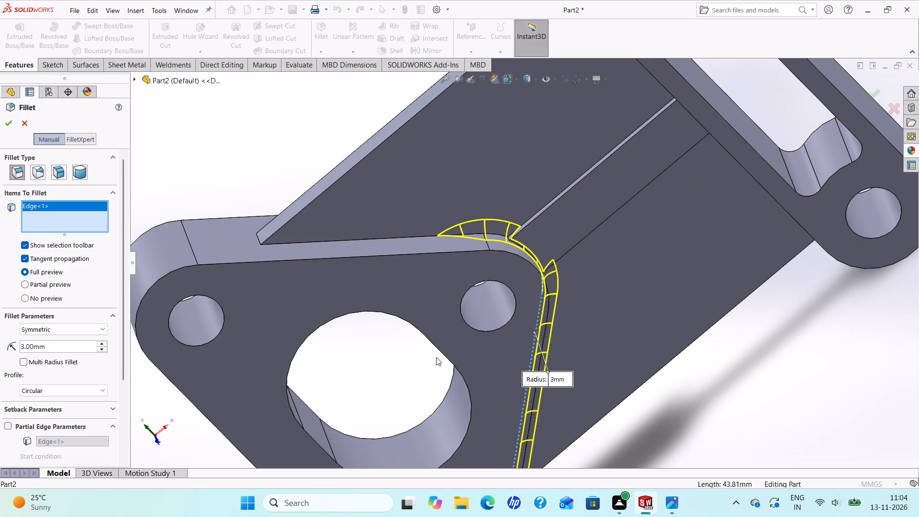
pyautogui.click(393, 239)
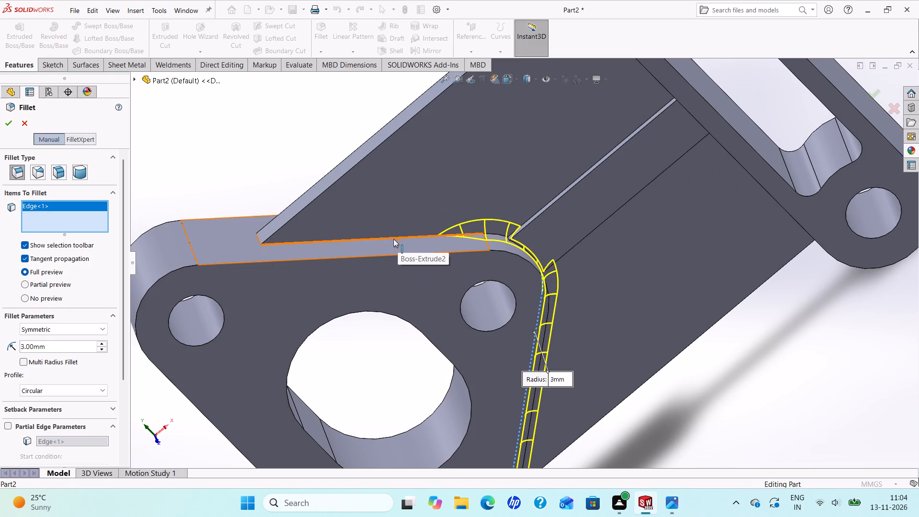
pyautogui.scroll(3, 398, 239)
pyautogui.scroll(-1, 538, 209)
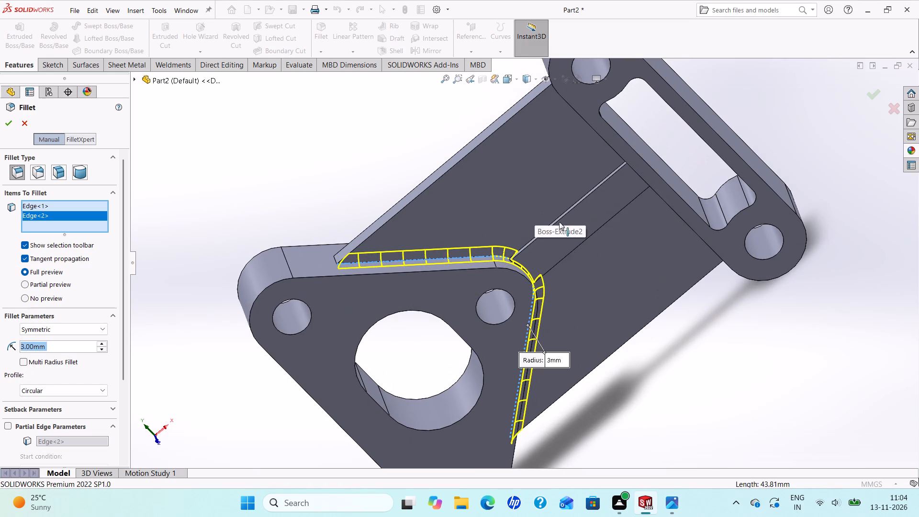
# Add the short edges where one narrow side face of the web meets the bar and the triangular plate to the 3 mm fillet.
pyautogui.scroll(3, 449, 185)
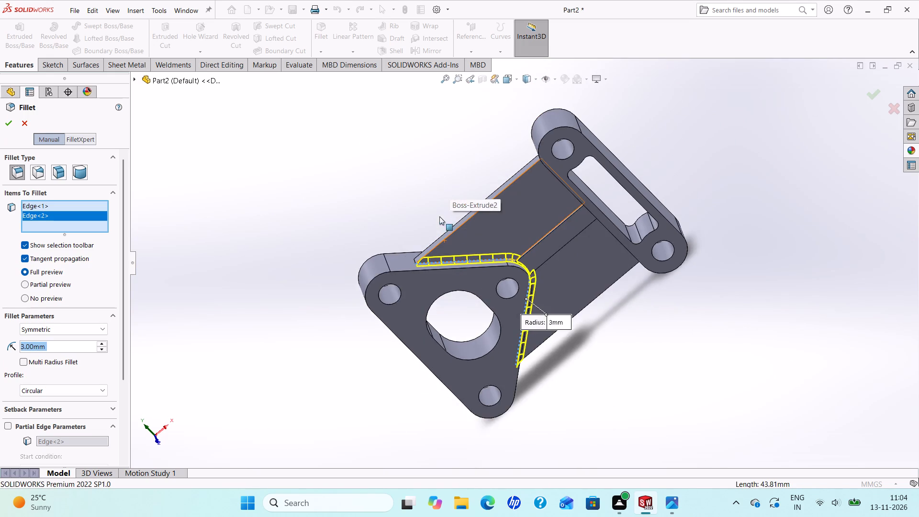
pyautogui.scroll(-2, 443, 219)
pyautogui.moveTo(531, 206); pyautogui.dragTo(544, 132, button='middle')
pyautogui.scroll(1, 531, 206)
pyautogui.scroll(-2, 546, 145)
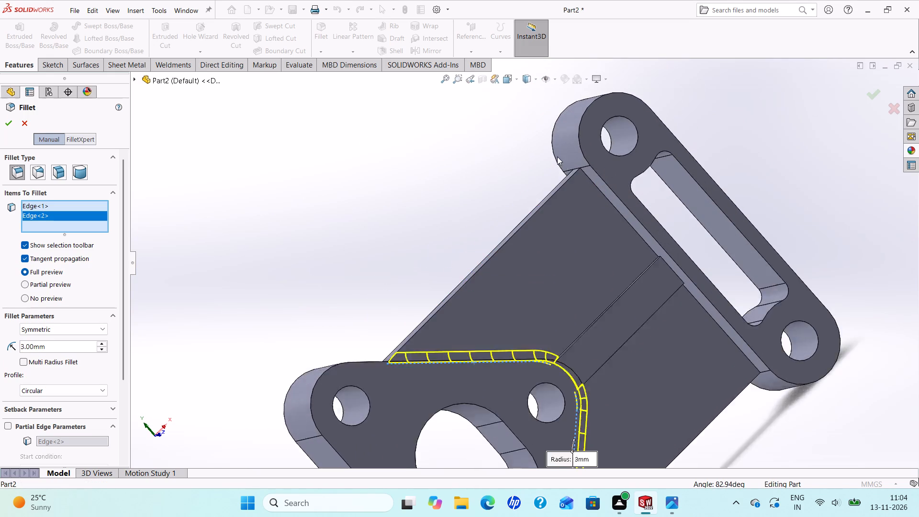
pyautogui.scroll(-1, 557, 157)
pyautogui.moveTo(536, 190); pyautogui.dragTo(578, 230, button='middle')
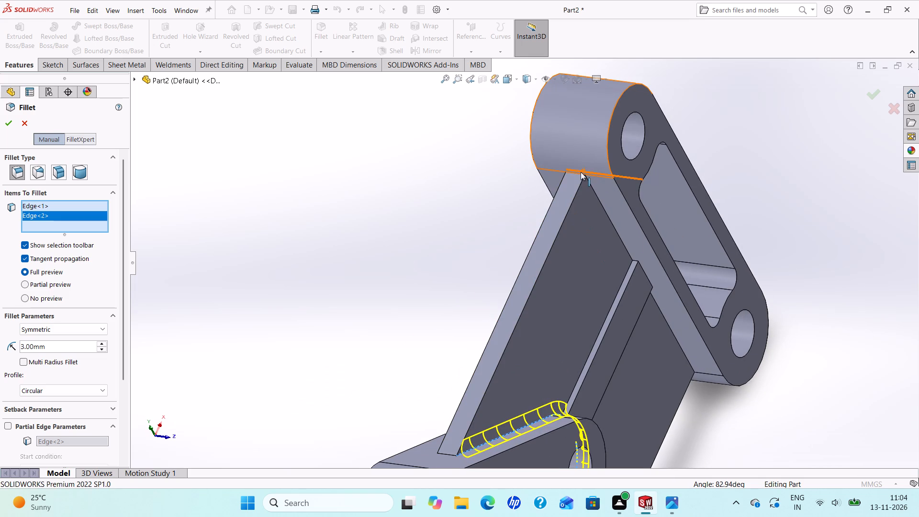
pyautogui.click(579, 174)
pyautogui.scroll(1, 538, 222)
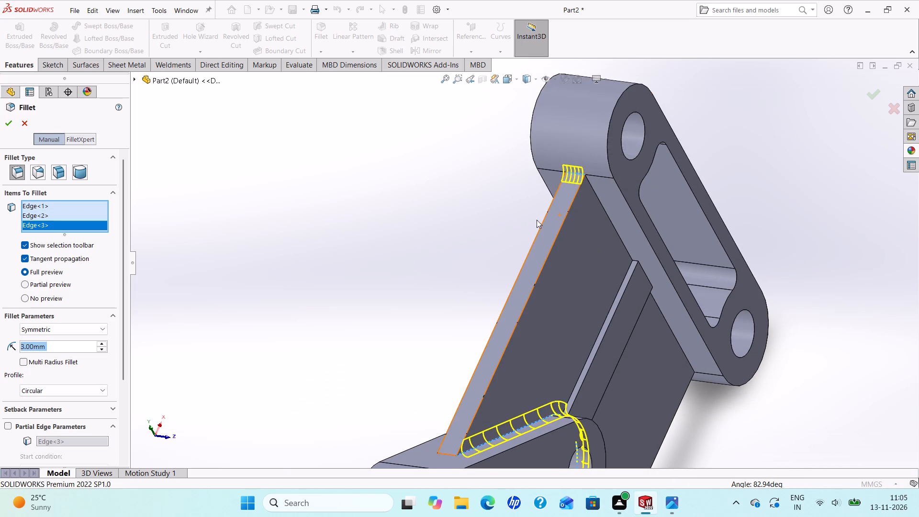
pyautogui.scroll(2, 537, 220)
pyautogui.scroll(-2, 489, 291)
pyautogui.scroll(-3, 492, 377)
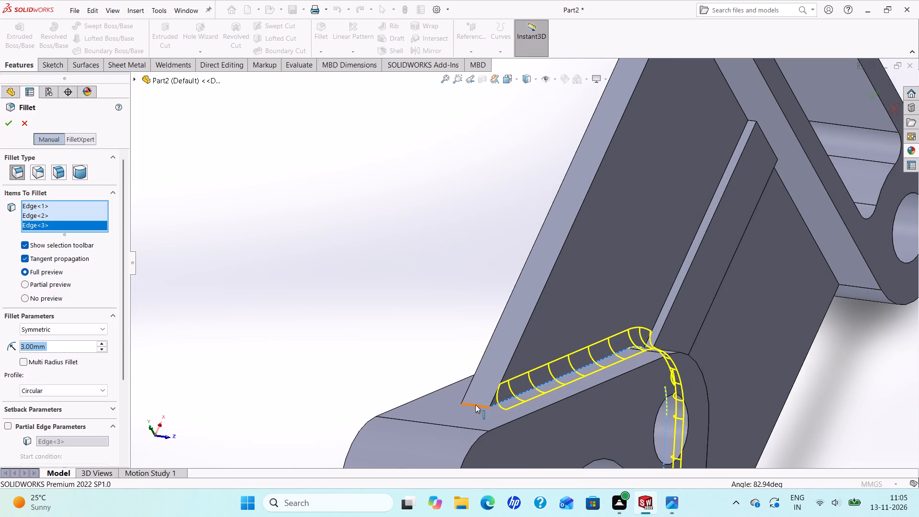
pyautogui.click(475, 405)
# Compare the fillet preview on the web junctions with the R3 callouts in the 3D Exercises 777 drawing in Photos.
pyautogui.scroll(5, 459, 401)
pyautogui.scroll(2, 674, 333)
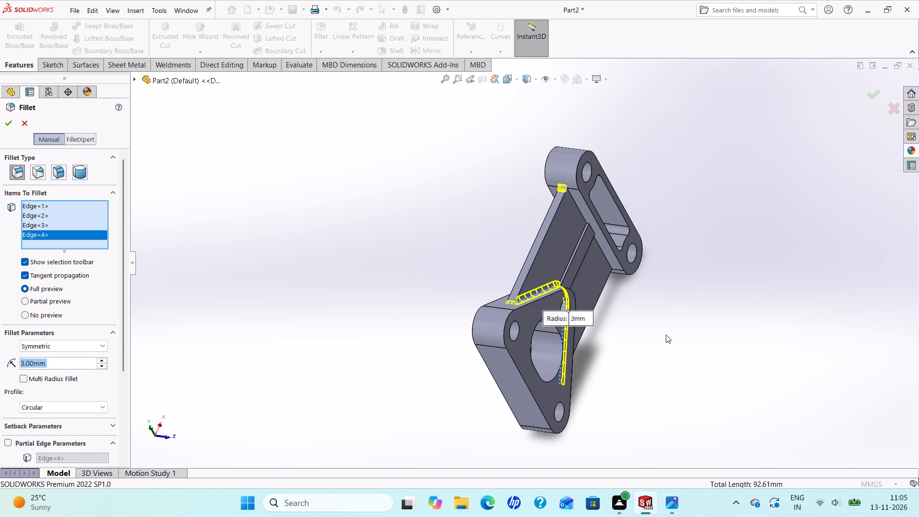
pyautogui.moveTo(640, 327); pyautogui.dragTo(587, 237, button='middle')
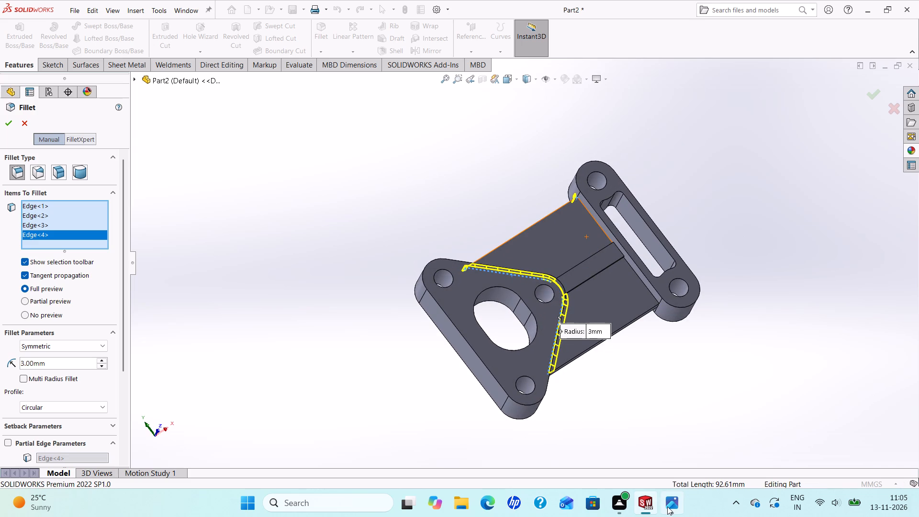
pyautogui.click(667, 506)
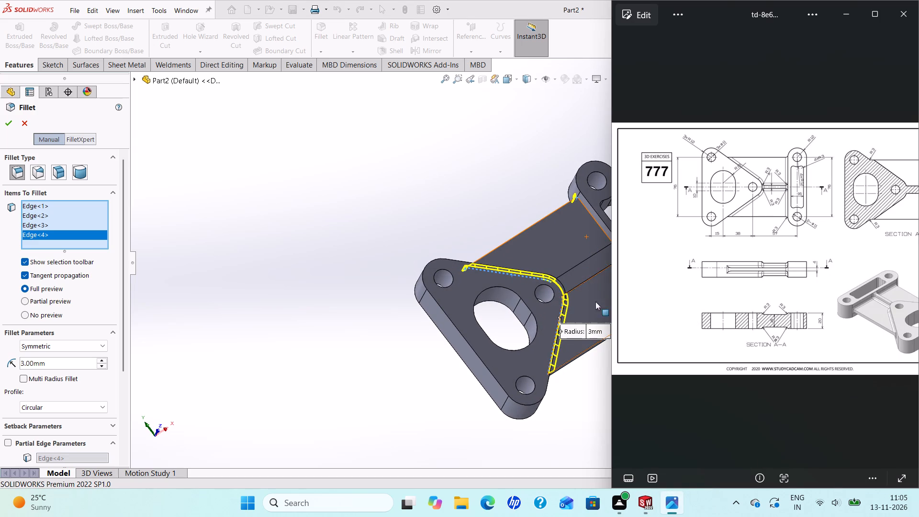
pyautogui.scroll(2, 556, 274)
pyautogui.scroll(-2, 563, 309)
pyautogui.scroll(3, 564, 297)
pyautogui.scroll(-2, 579, 317)
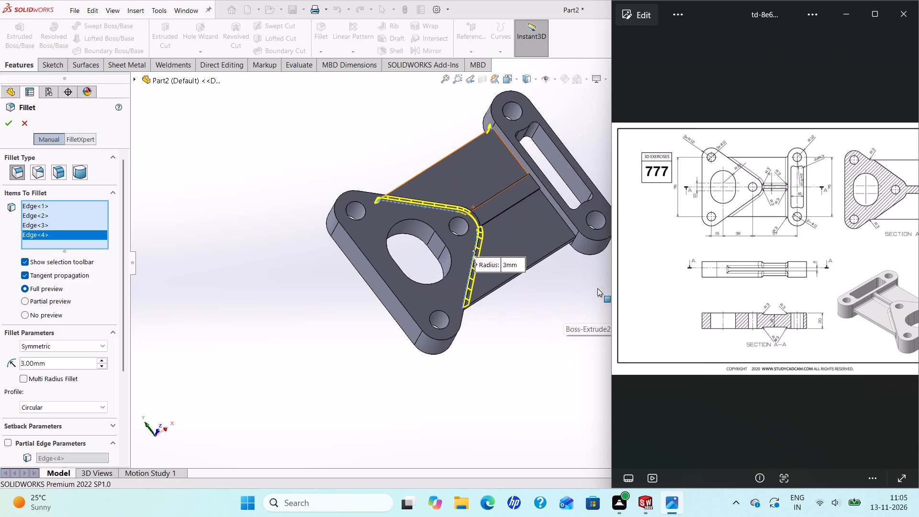
pyautogui.scroll(-3, 597, 288)
pyautogui.scroll(-2, 512, 181)
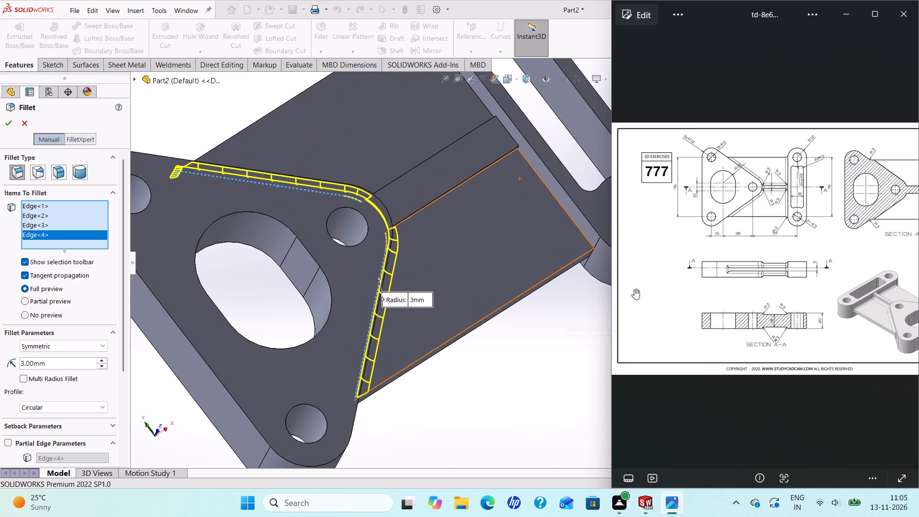
pyautogui.scroll(2, 379, 382)
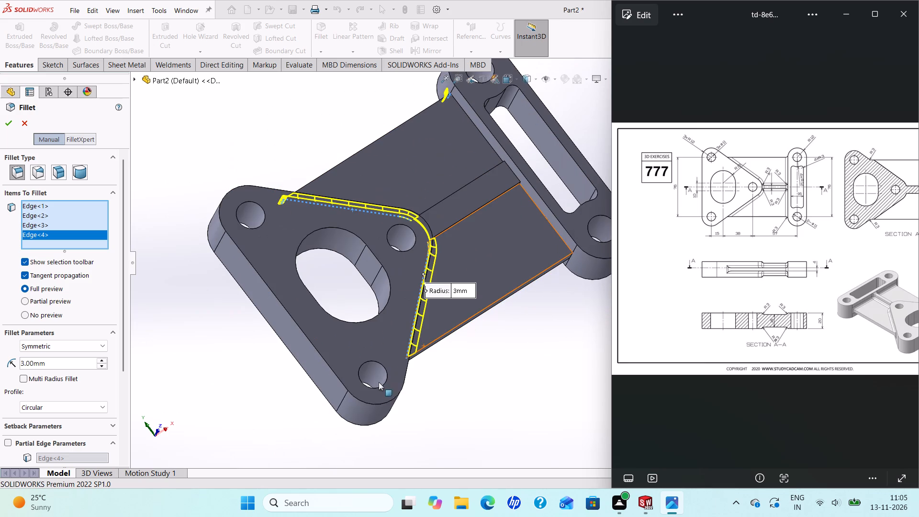
# Add the short edges where the web's opposite narrow side face meets the triangular plate and the bar to the 3 mm fillet.
pyautogui.moveTo(424, 389); pyautogui.dragTo(370, 261, button='middle')
pyautogui.scroll(-2, 369, 261)
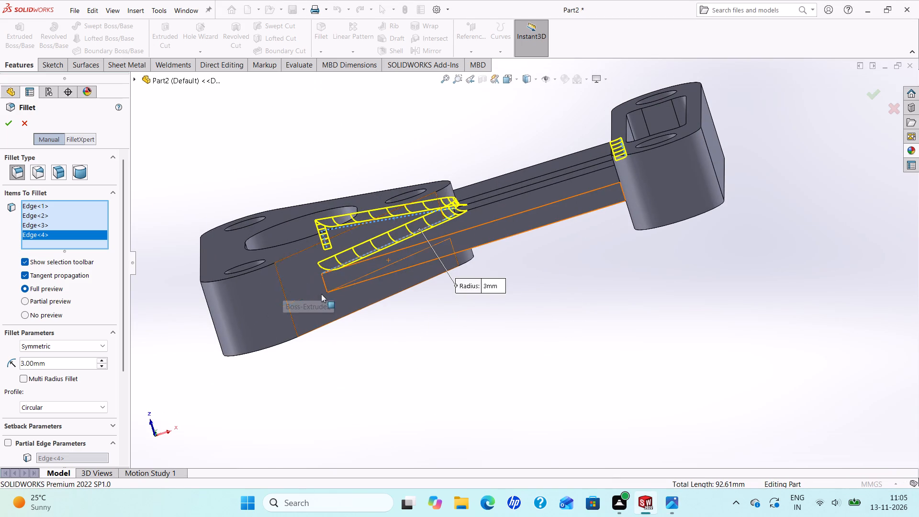
pyautogui.click(323, 280)
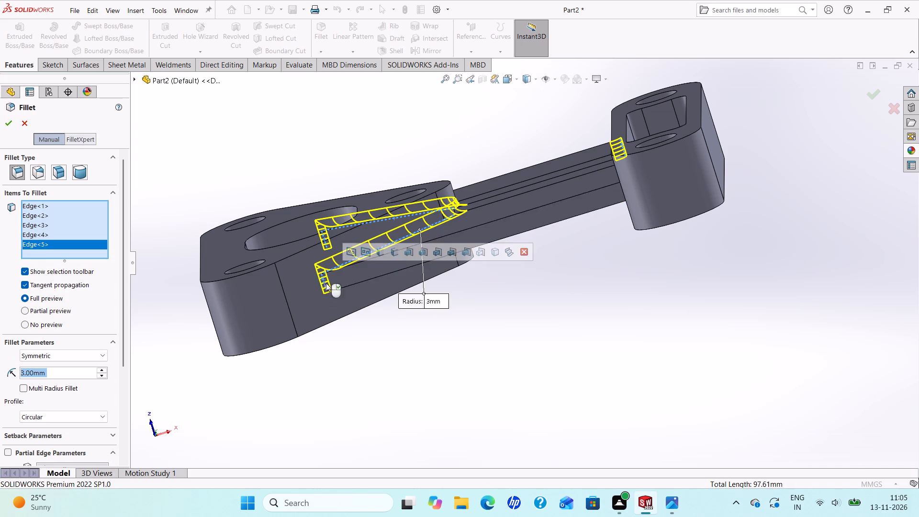
pyautogui.scroll(2, 490, 244)
pyautogui.scroll(-2, 529, 240)
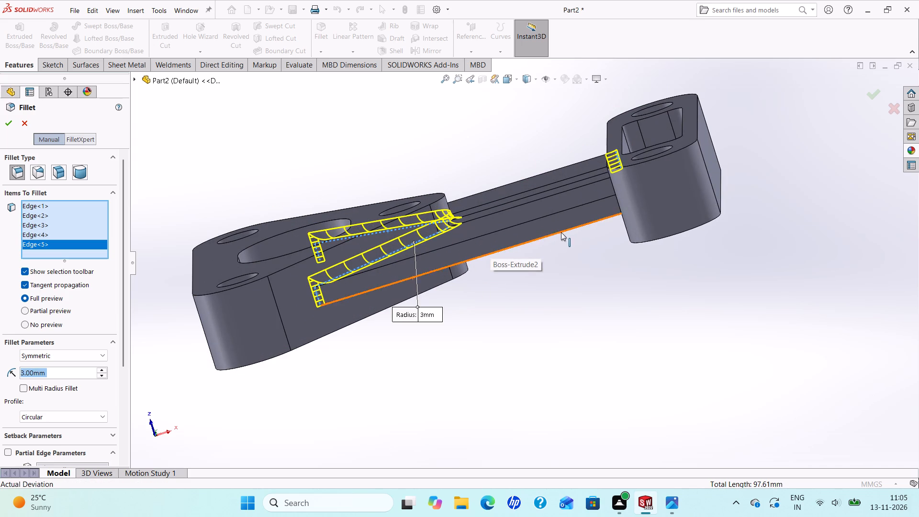
pyautogui.moveTo(574, 226); pyautogui.dragTo(591, 235, button='middle')
pyautogui.scroll(-3, 627, 229)
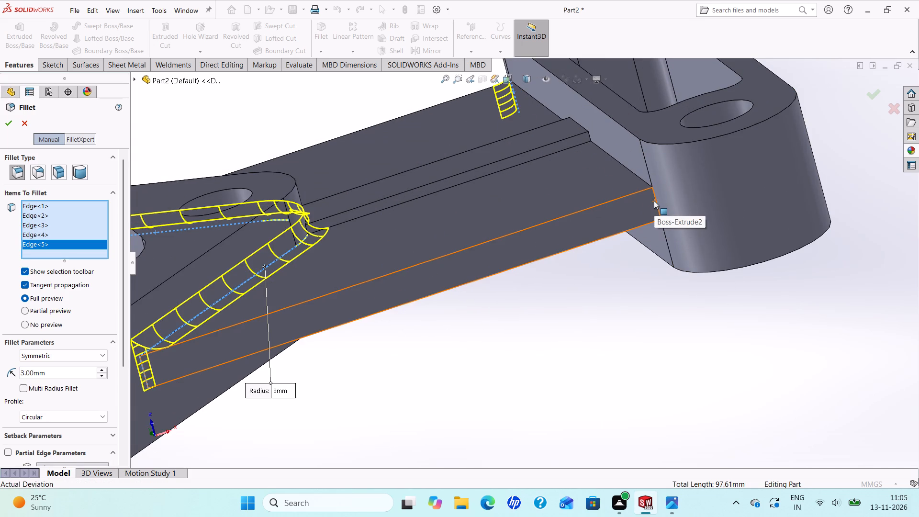
pyautogui.click(654, 201)
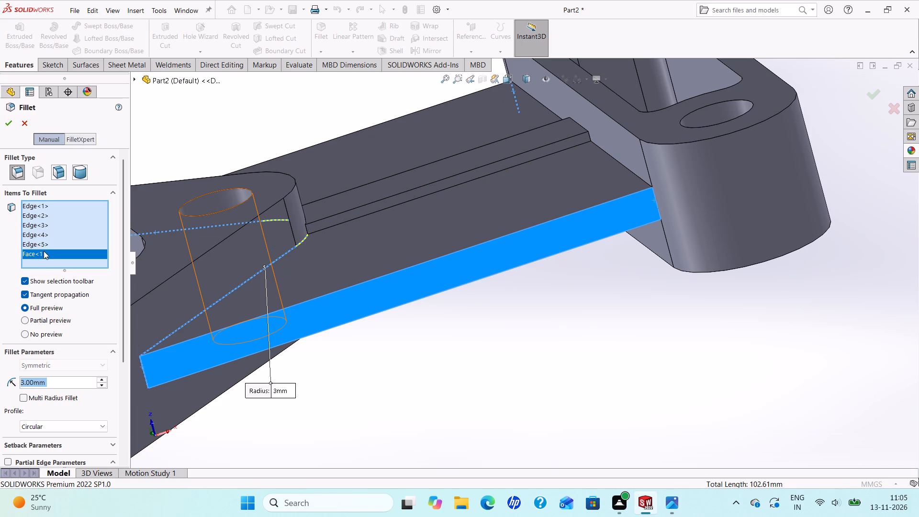
pyautogui.rightClick(34, 256)
pyautogui.click(52, 271)
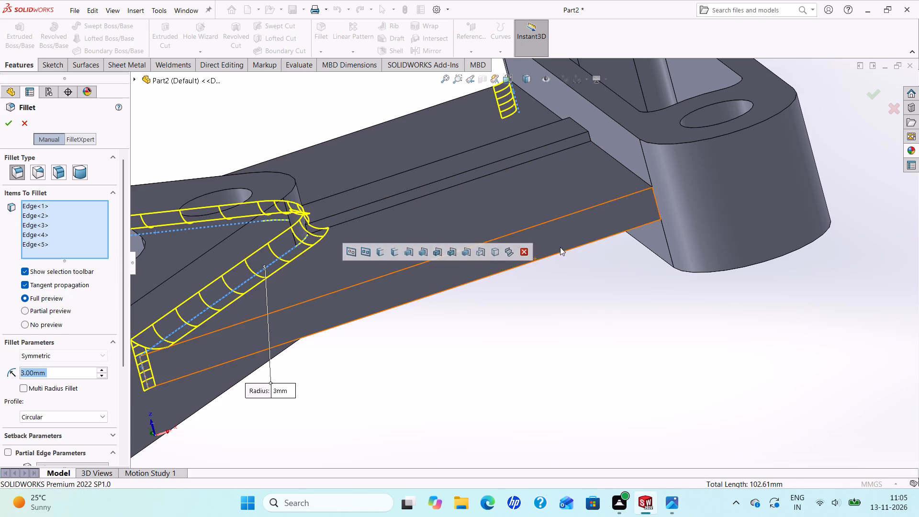
pyautogui.click(656, 200)
# Add the rib's two short edges where its side faces meet the slotted bar to the 3 mm fillet.
pyautogui.scroll(3, 594, 182)
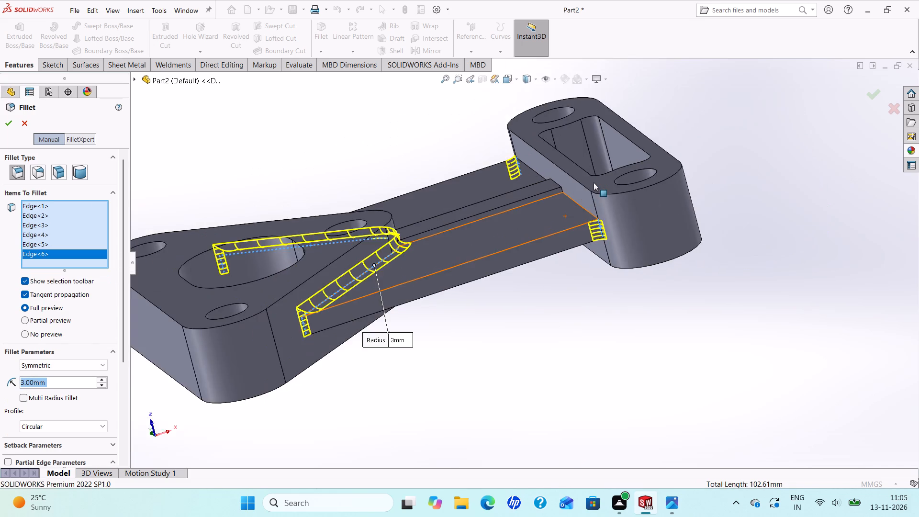
pyautogui.scroll(-2, 582, 187)
pyautogui.scroll(-4, 506, 202)
pyautogui.scroll(-4, 610, 204)
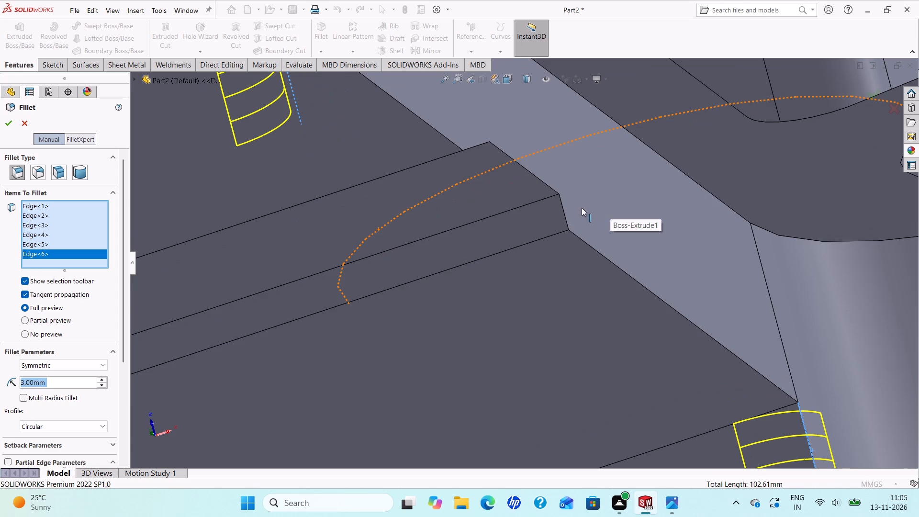
pyautogui.click(562, 211)
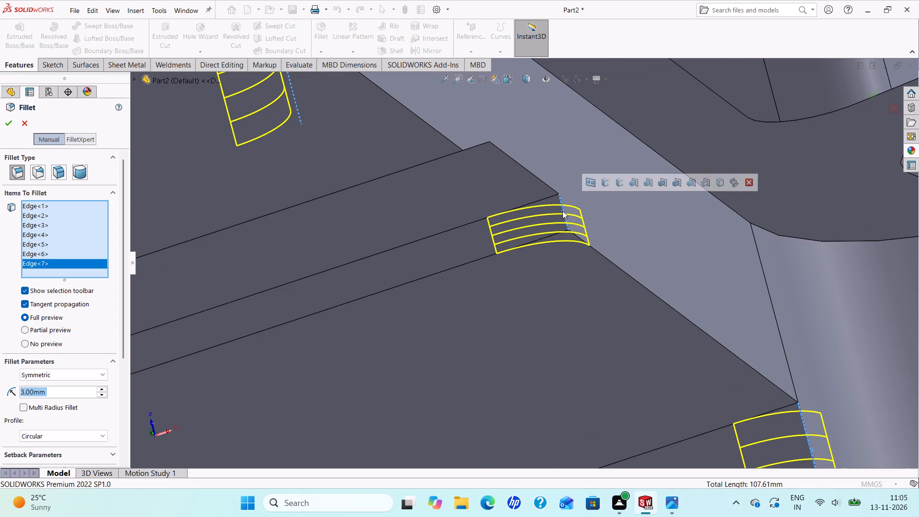
pyautogui.scroll(4, 562, 211)
pyautogui.moveTo(392, 203); pyautogui.dragTo(490, 303, button='middle')
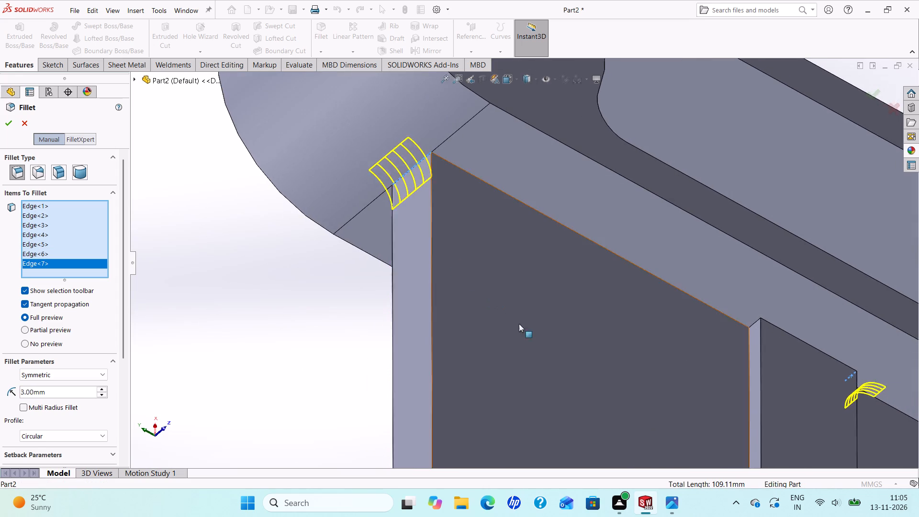
pyautogui.scroll(1, 568, 337)
pyautogui.scroll(-3, 721, 323)
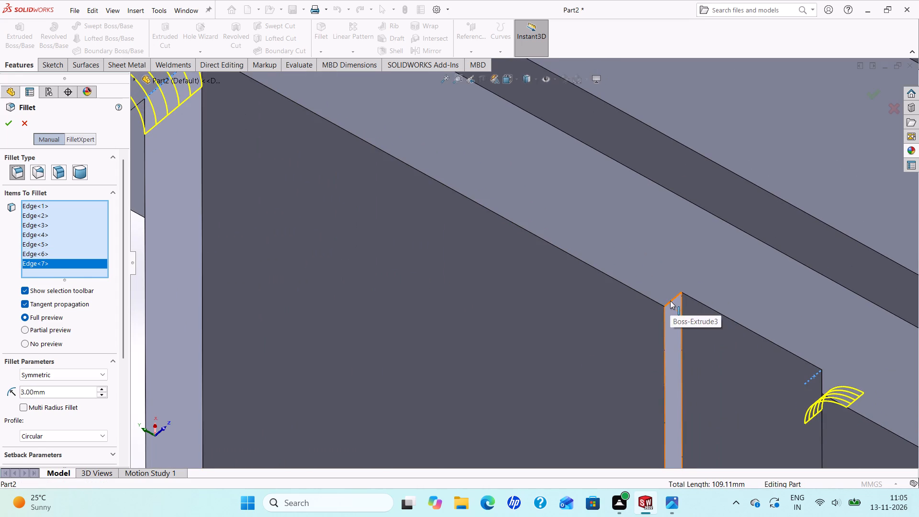
pyautogui.click(670, 301)
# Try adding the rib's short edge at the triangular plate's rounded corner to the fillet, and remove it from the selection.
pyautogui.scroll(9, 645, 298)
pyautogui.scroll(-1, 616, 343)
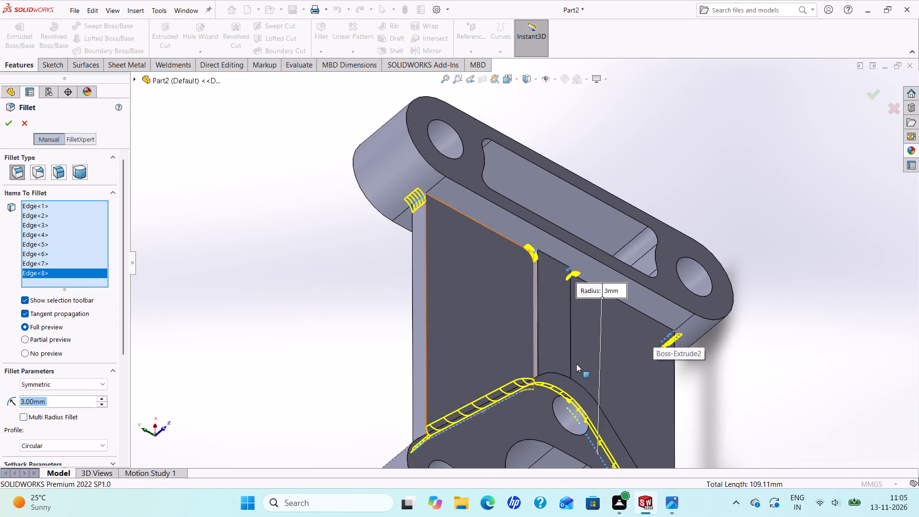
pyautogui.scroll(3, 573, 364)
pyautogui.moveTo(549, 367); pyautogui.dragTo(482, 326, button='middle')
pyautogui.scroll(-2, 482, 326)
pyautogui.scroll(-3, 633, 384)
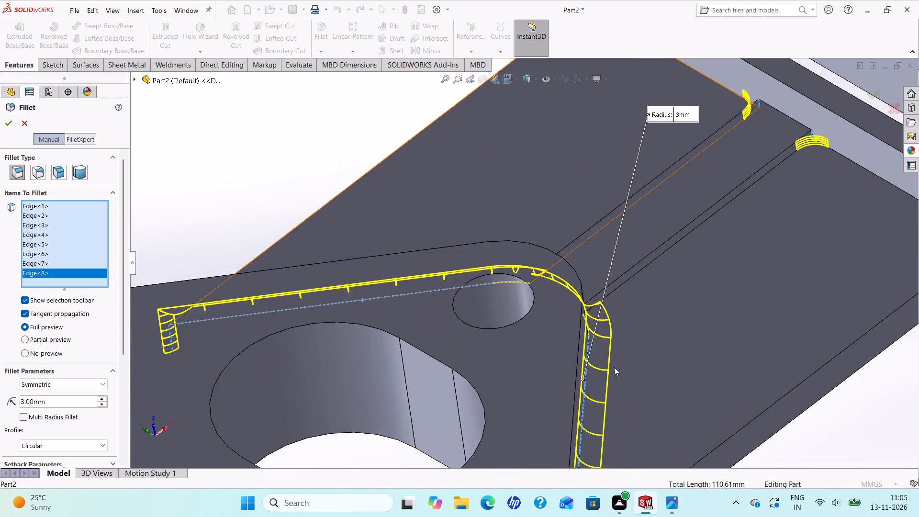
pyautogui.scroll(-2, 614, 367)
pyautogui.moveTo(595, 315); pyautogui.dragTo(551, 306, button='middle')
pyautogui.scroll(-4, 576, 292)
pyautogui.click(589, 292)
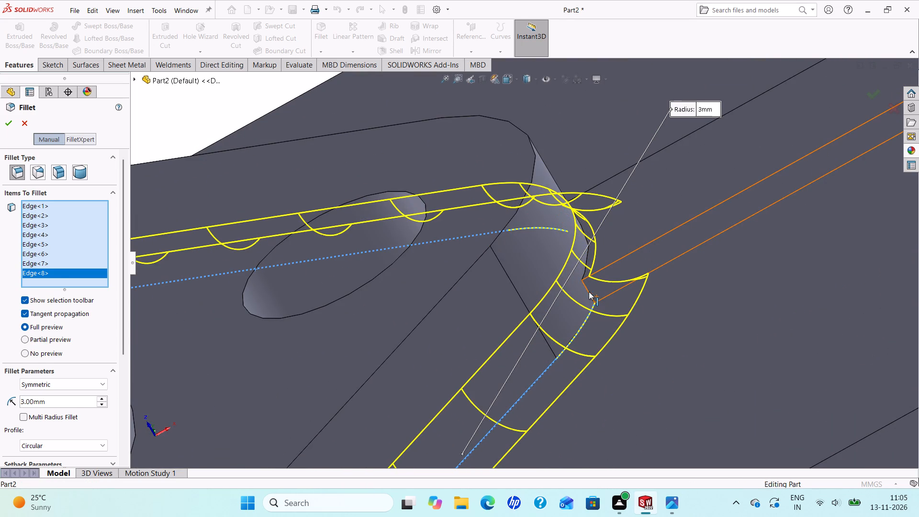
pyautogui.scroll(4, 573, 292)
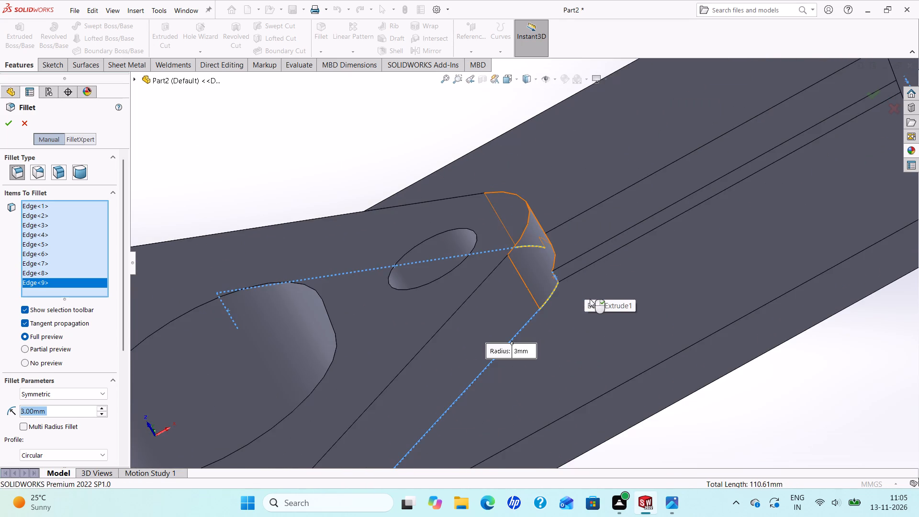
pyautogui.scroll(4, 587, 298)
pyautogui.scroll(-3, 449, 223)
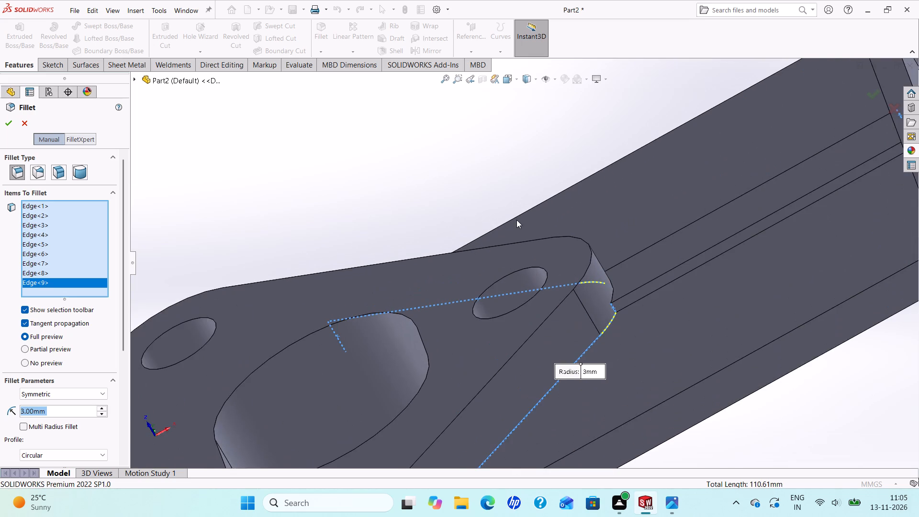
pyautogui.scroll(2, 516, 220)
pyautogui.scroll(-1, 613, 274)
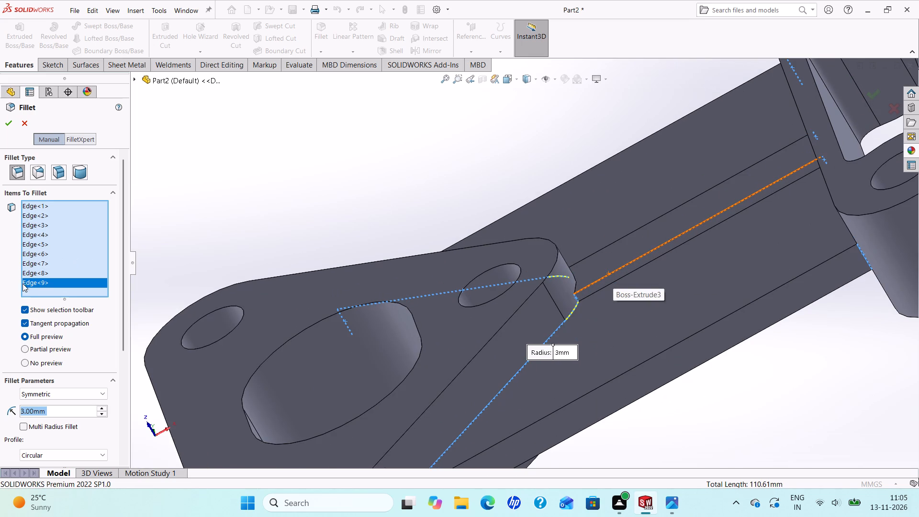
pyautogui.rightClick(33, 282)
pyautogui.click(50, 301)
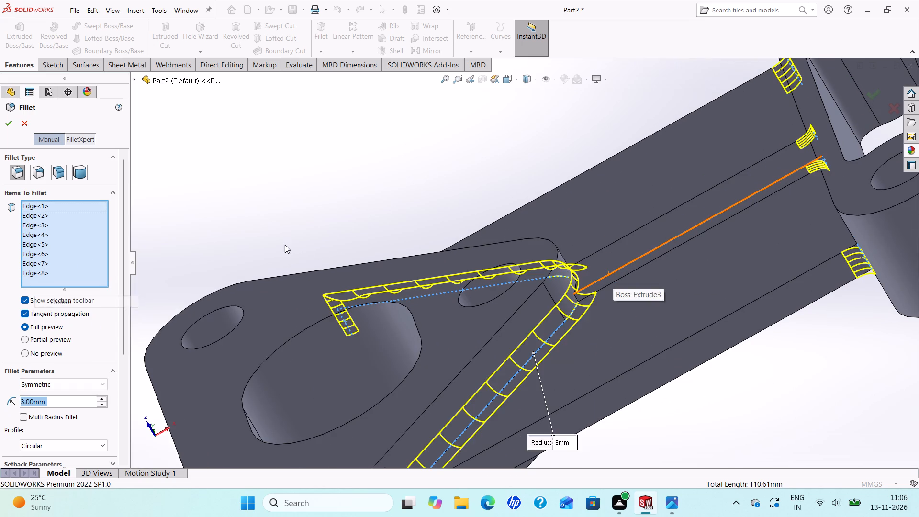
# Complete the 3 mm symmetric fillet on the eight selected web and rib edges.
pyautogui.scroll(4, 316, 215)
pyautogui.scroll(1, 563, 295)
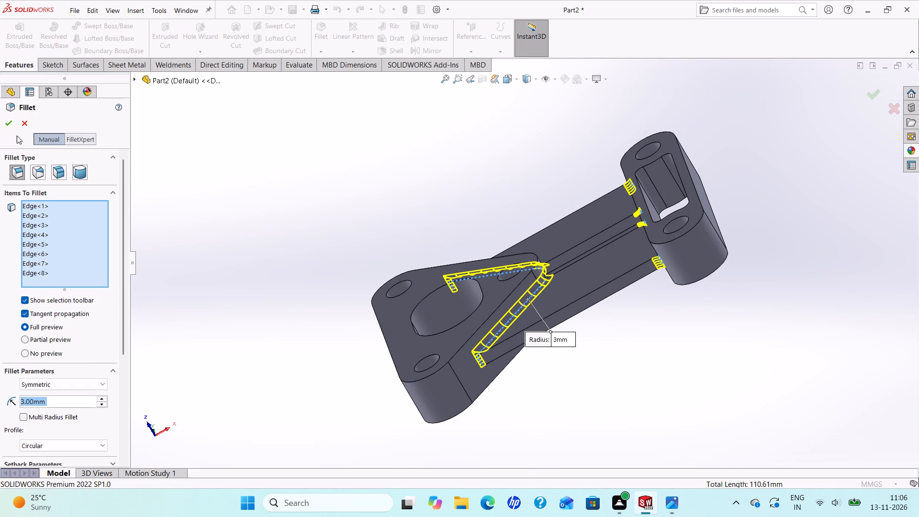
pyautogui.click(8, 126)
# Examine the finished fillets where the web and rib meet the triangular plate and the slotted bar.
pyautogui.scroll(3, 229, 274)
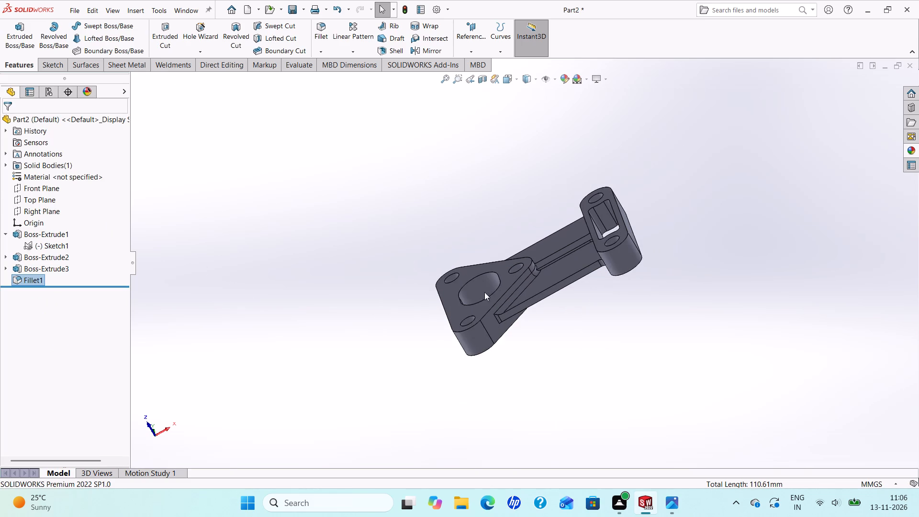
pyautogui.scroll(-3, 510, 299)
pyautogui.moveTo(577, 277); pyautogui.dragTo(646, 347, button='middle')
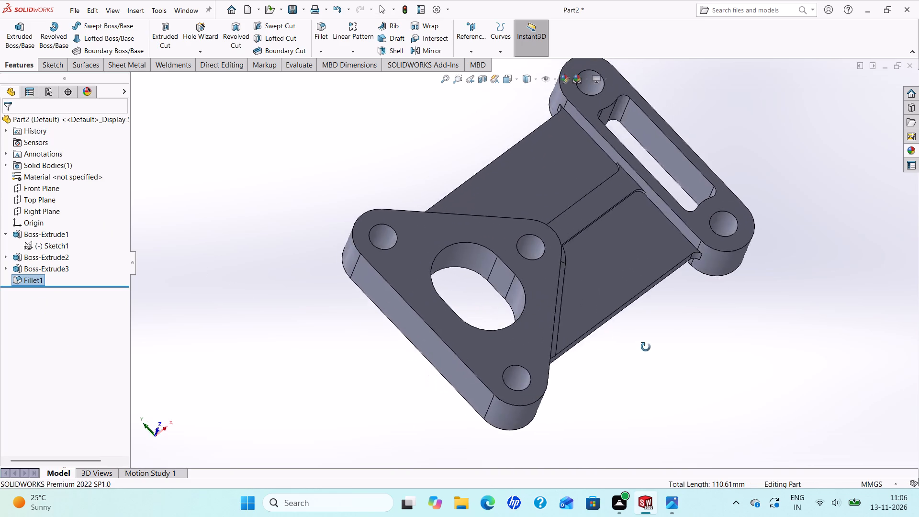
pyautogui.moveTo(646, 347); pyautogui.dragTo(562, 273, button='middle')
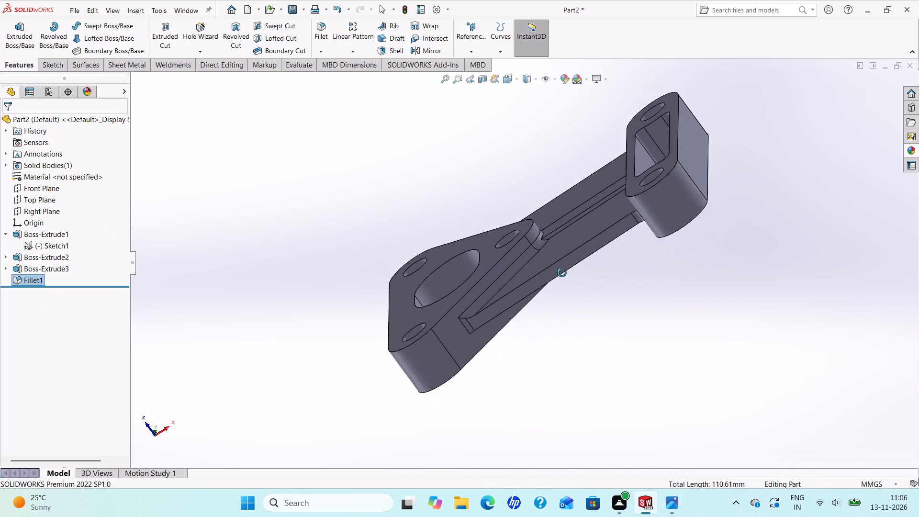
pyautogui.moveTo(562, 273); pyautogui.dragTo(591, 322, button='middle')
pyautogui.scroll(3, 591, 322)
pyautogui.scroll(-5, 544, 253)
pyautogui.scroll(-2, 481, 238)
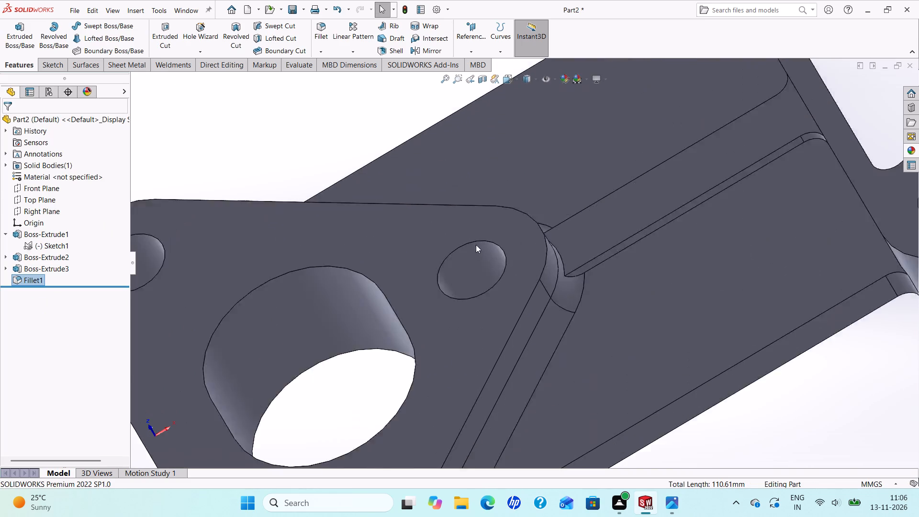
pyautogui.scroll(-3, 476, 245)
pyautogui.scroll(10, 650, 334)
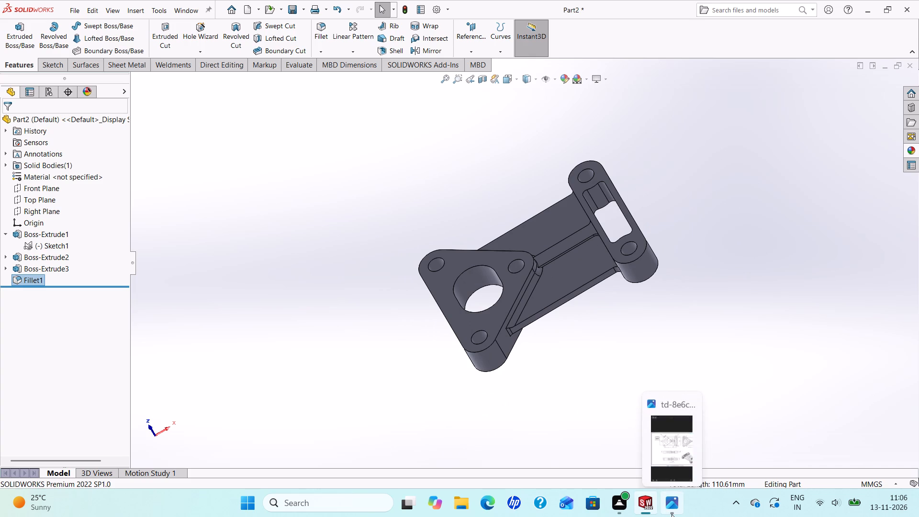
# Check the remaining fillet callouts on the 3D Exercises 777 drawing in Photos, and return to the SOLIDWORKS part.
pyautogui.moveTo(673, 513); pyautogui.dragTo(675, 508)
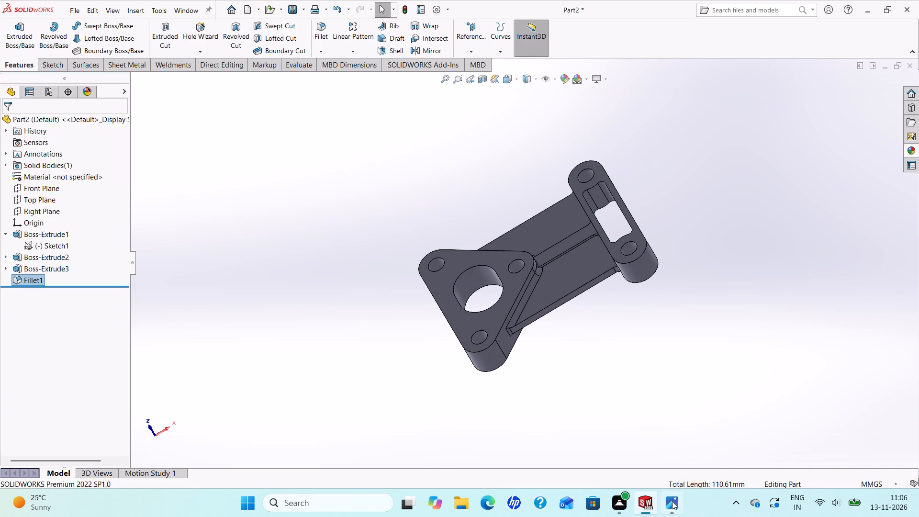
pyautogui.click(672, 501)
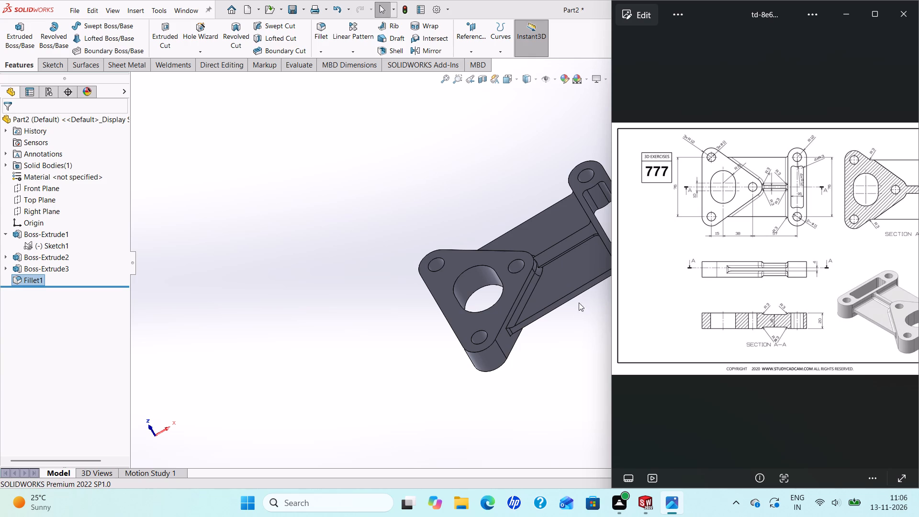
pyautogui.click(554, 318)
pyautogui.scroll(2, 671, 256)
pyautogui.scroll(-1, 625, 280)
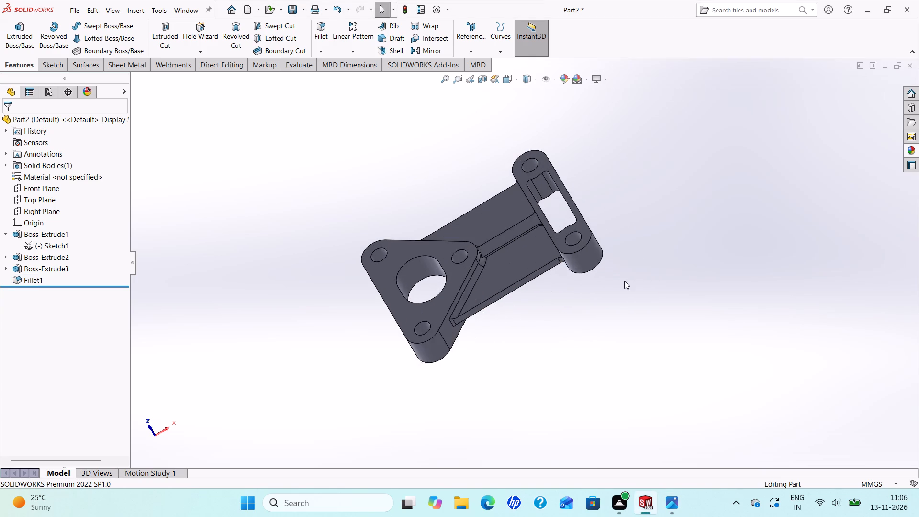
pyautogui.scroll(-2, 624, 281)
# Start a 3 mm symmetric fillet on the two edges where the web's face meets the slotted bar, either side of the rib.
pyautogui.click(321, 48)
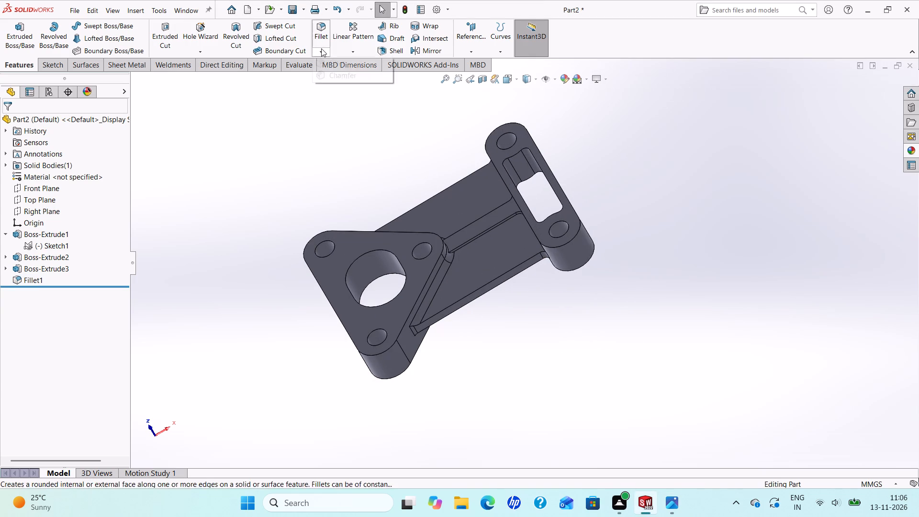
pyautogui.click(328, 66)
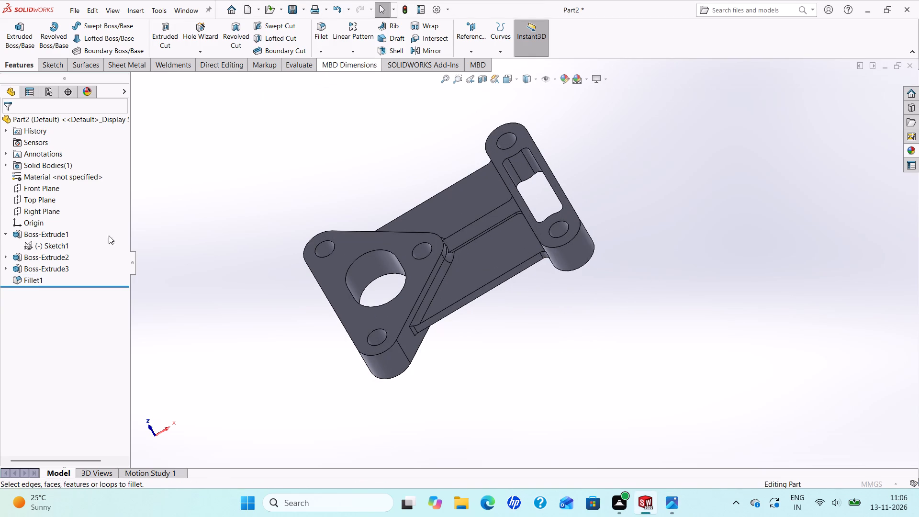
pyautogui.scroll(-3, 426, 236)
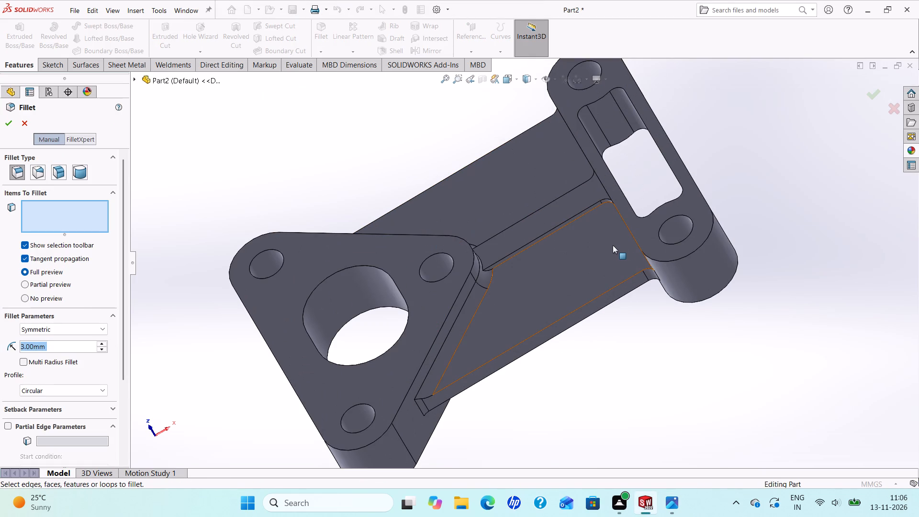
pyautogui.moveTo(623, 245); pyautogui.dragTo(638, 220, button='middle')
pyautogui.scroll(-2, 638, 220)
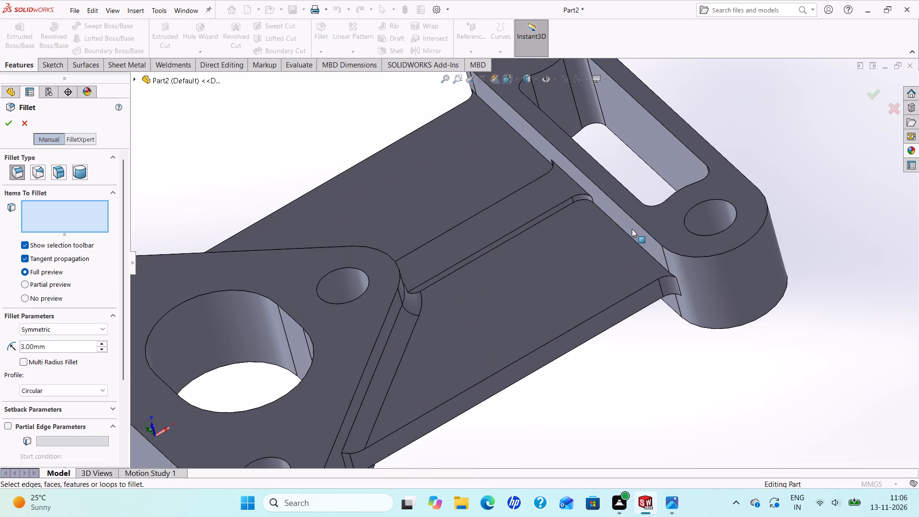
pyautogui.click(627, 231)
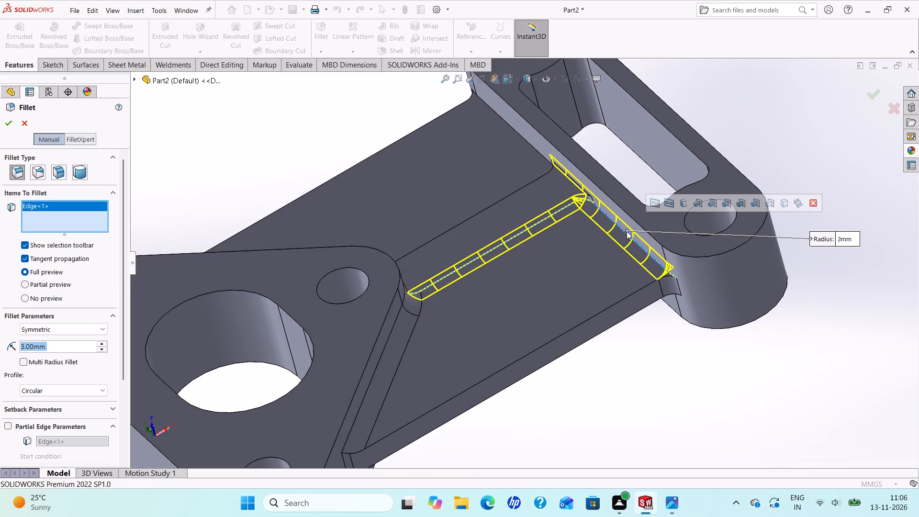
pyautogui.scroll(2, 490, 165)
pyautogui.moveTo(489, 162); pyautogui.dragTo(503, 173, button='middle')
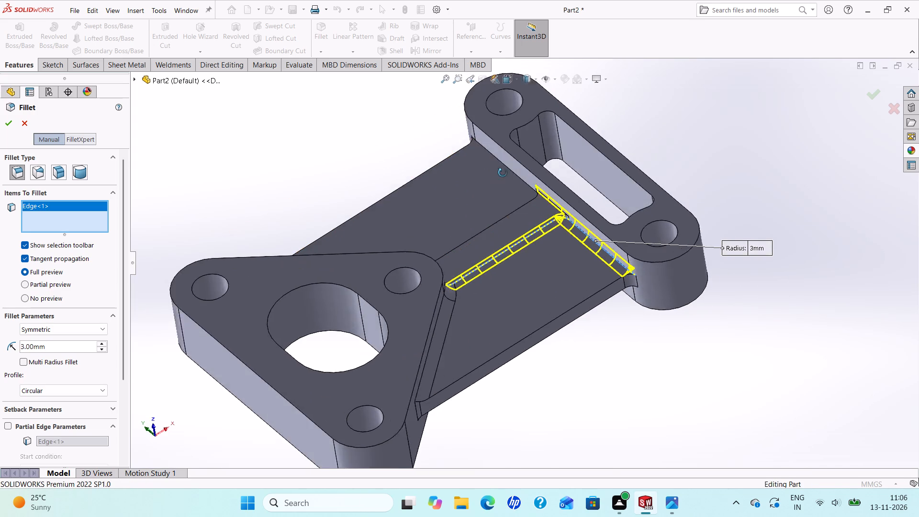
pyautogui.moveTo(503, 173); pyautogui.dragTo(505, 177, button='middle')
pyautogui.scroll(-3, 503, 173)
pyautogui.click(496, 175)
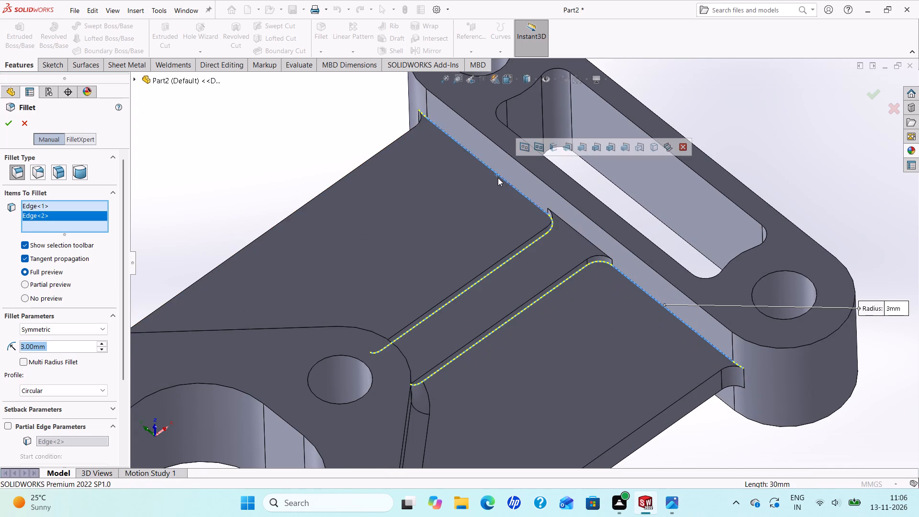
# Examine the selected edge chains along the rib, from the slotted bar to the triangular plate's rounded corner.
pyautogui.scroll(2, 496, 218)
pyautogui.scroll(-2, 491, 225)
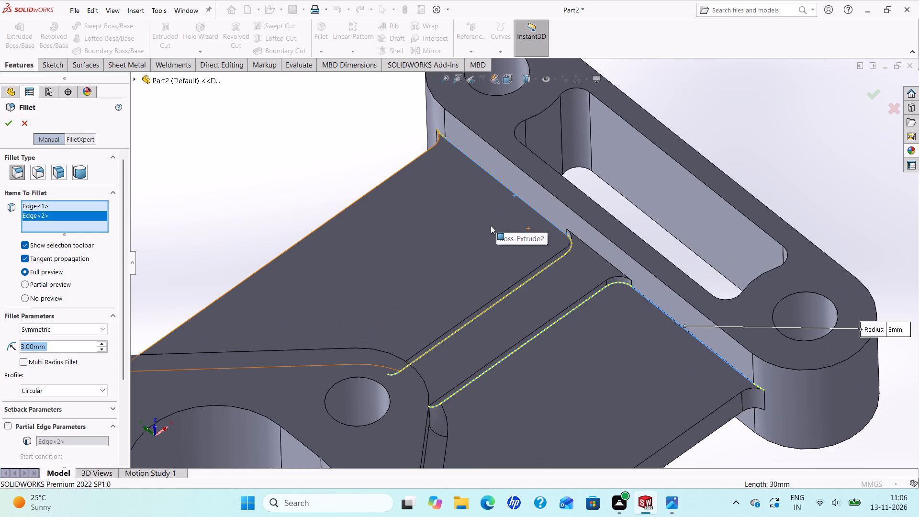
pyautogui.scroll(2, 481, 232)
pyautogui.scroll(-2, 477, 257)
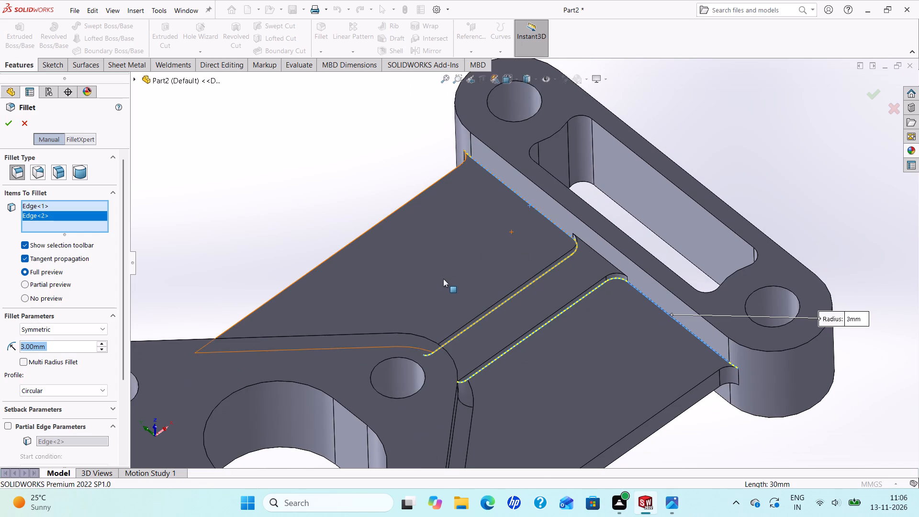
pyautogui.moveTo(442, 279); pyautogui.dragTo(416, 297, button='middle')
pyautogui.scroll(1, 416, 292)
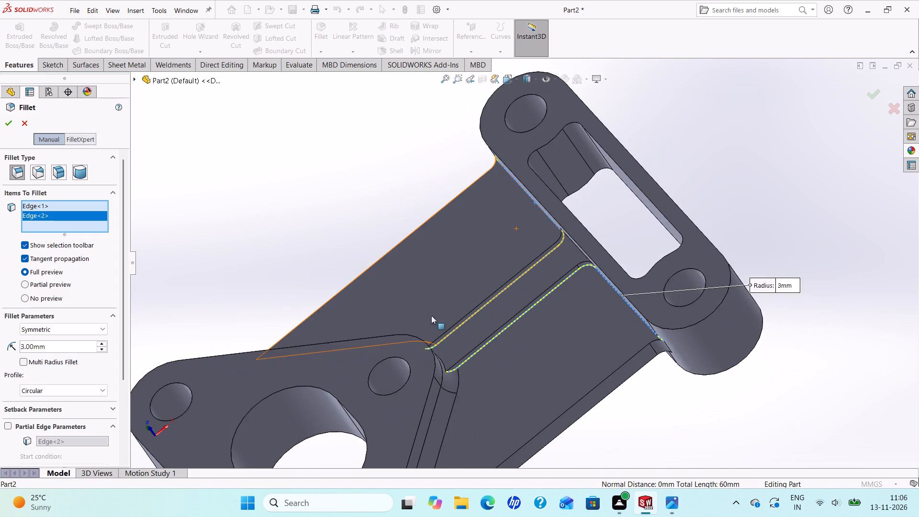
pyautogui.scroll(-5, 453, 360)
pyautogui.moveTo(458, 357); pyautogui.dragTo(438, 292, button='middle')
pyautogui.scroll(-1, 438, 292)
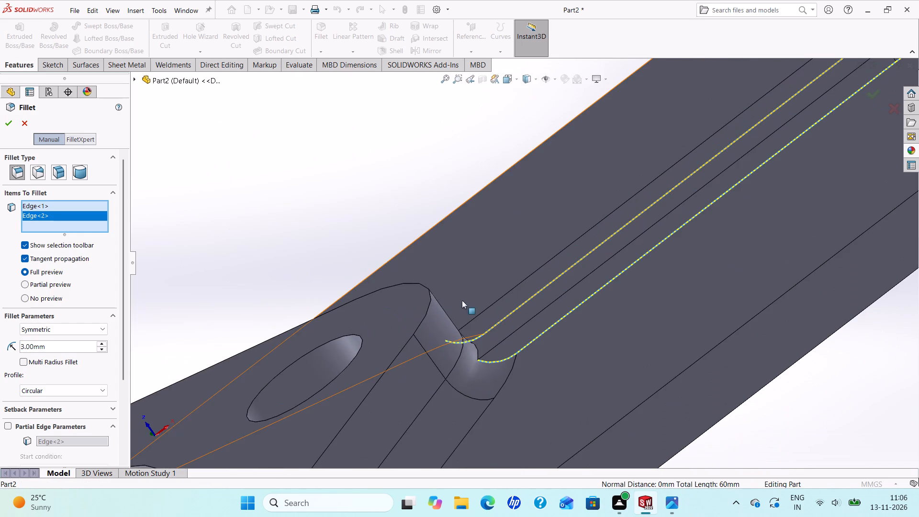
pyautogui.scroll(4, 477, 352)
pyautogui.moveTo(459, 264); pyautogui.dragTo(464, 270, button='middle')
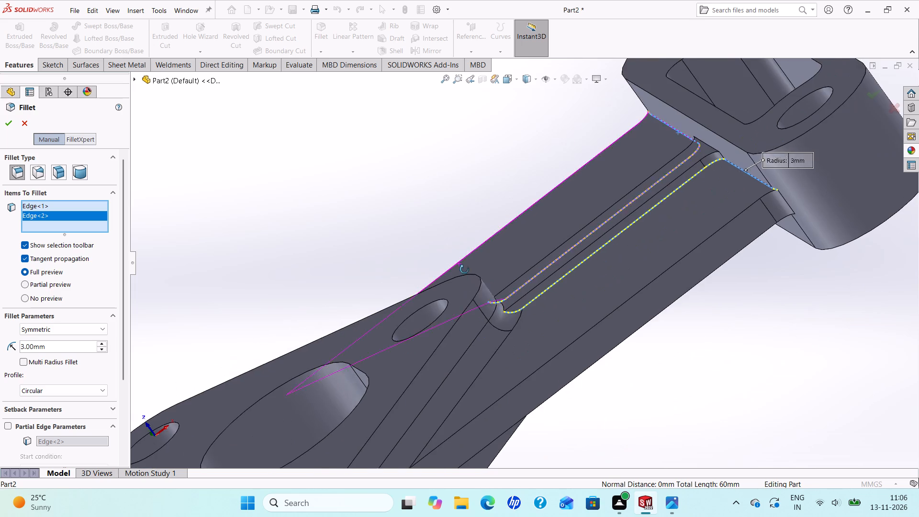
pyautogui.moveTo(464, 270); pyautogui.dragTo(538, 303, button='middle')
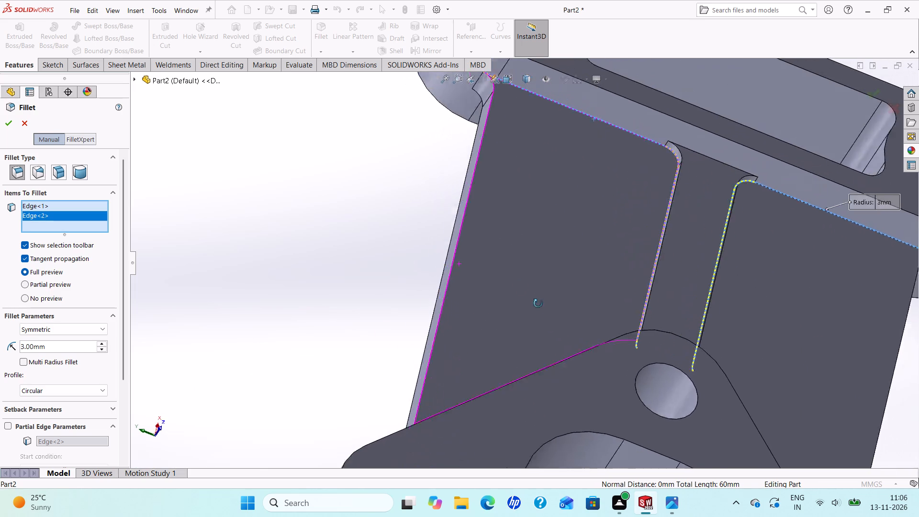
pyautogui.moveTo(538, 303); pyautogui.dragTo(510, 276, button='middle')
pyautogui.scroll(3, 518, 283)
pyautogui.scroll(2, 734, 368)
pyautogui.scroll(-2, 733, 357)
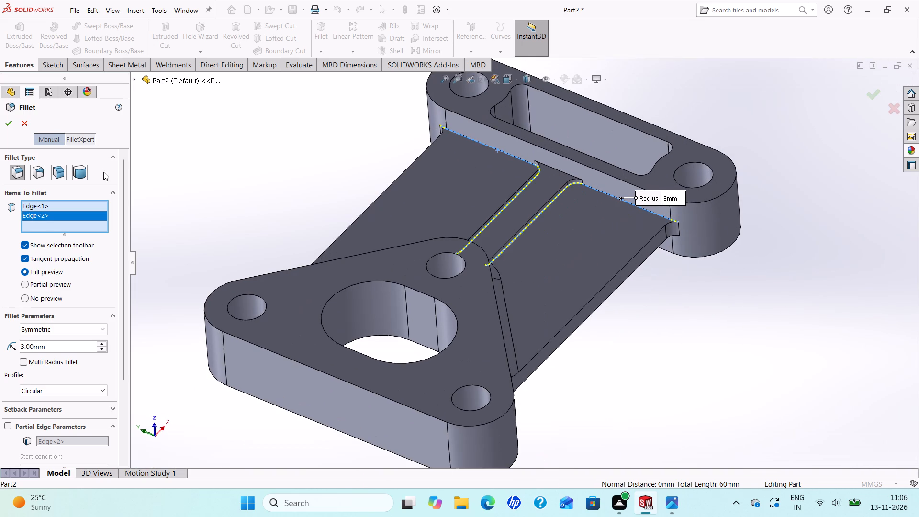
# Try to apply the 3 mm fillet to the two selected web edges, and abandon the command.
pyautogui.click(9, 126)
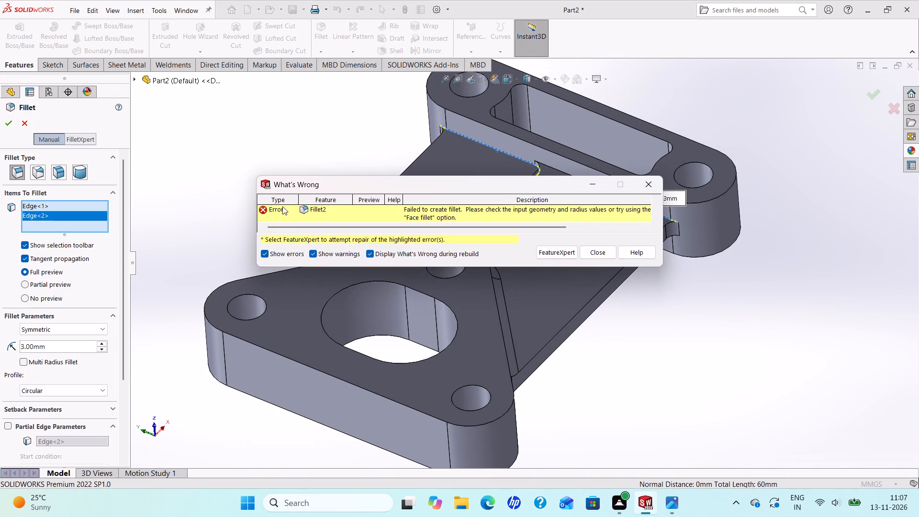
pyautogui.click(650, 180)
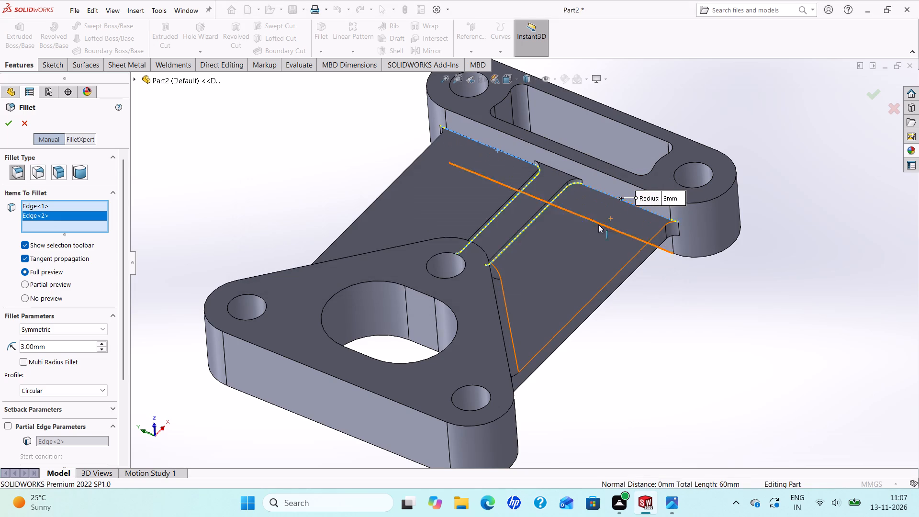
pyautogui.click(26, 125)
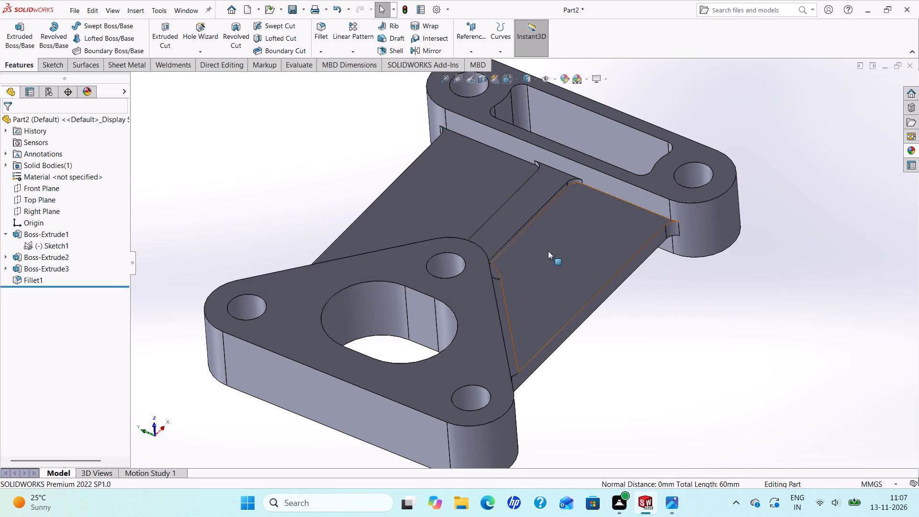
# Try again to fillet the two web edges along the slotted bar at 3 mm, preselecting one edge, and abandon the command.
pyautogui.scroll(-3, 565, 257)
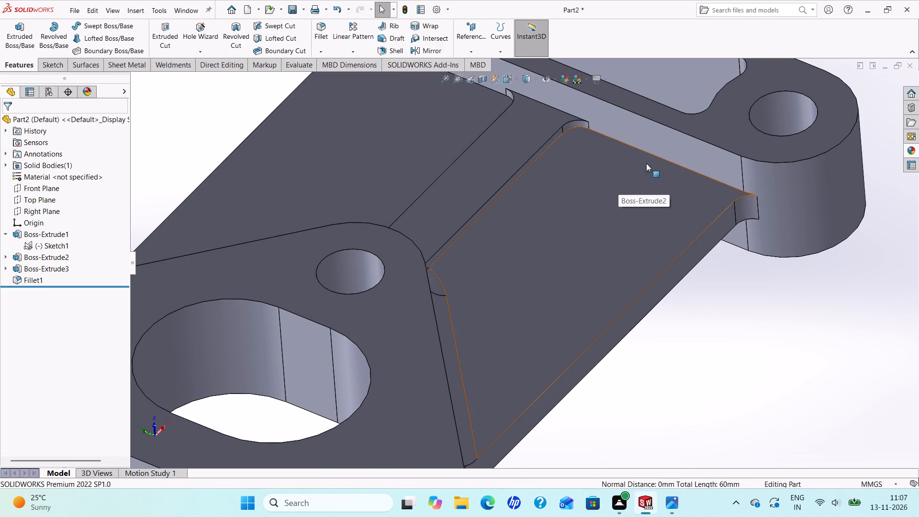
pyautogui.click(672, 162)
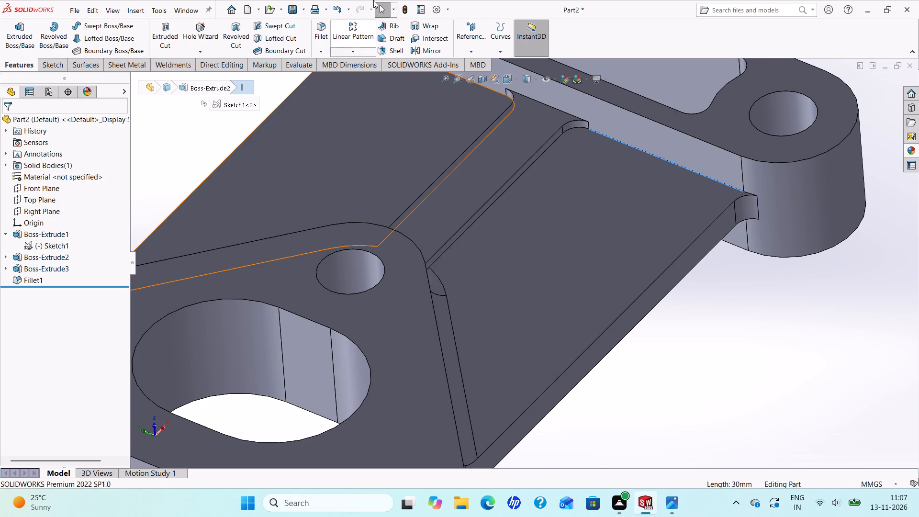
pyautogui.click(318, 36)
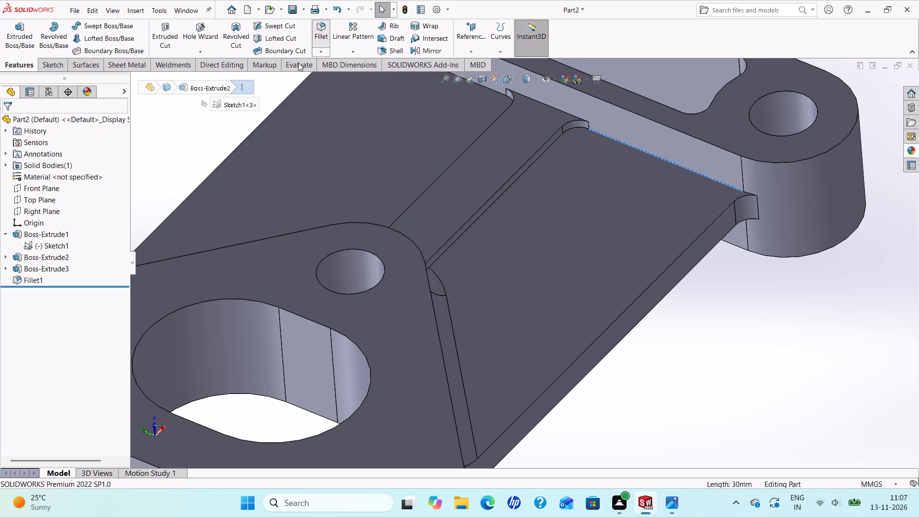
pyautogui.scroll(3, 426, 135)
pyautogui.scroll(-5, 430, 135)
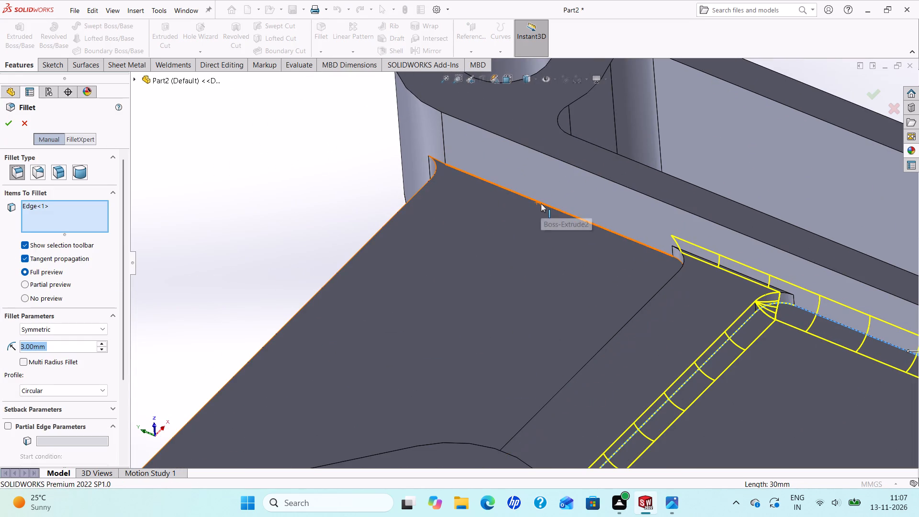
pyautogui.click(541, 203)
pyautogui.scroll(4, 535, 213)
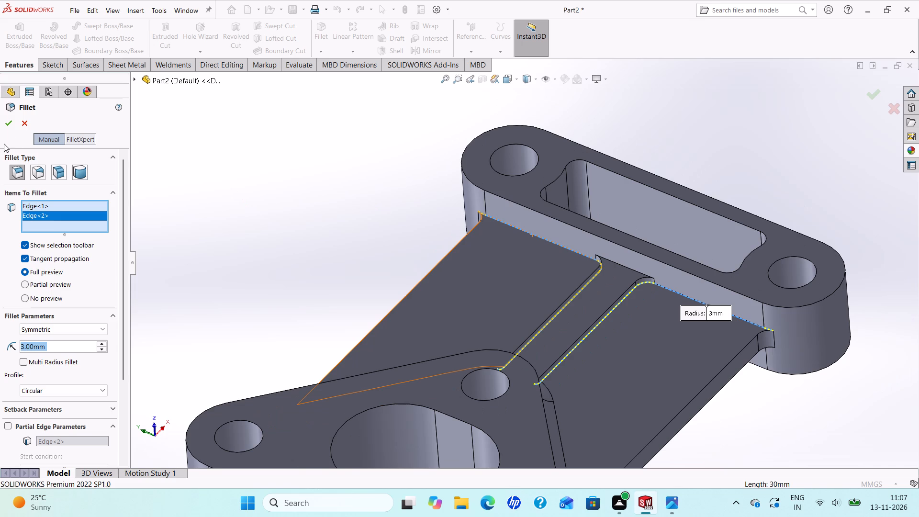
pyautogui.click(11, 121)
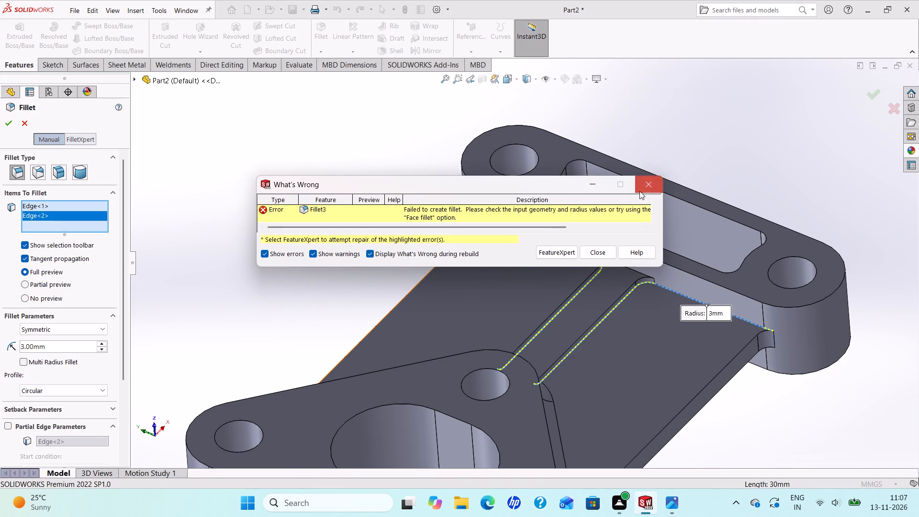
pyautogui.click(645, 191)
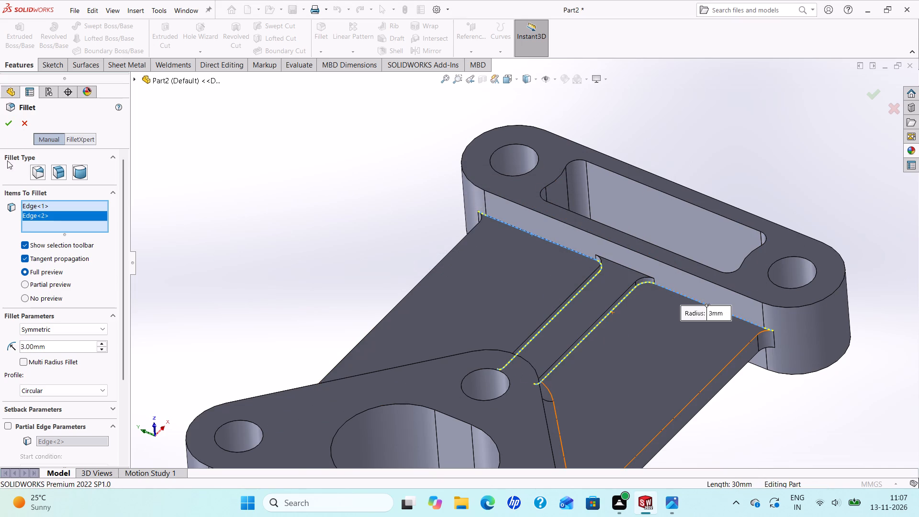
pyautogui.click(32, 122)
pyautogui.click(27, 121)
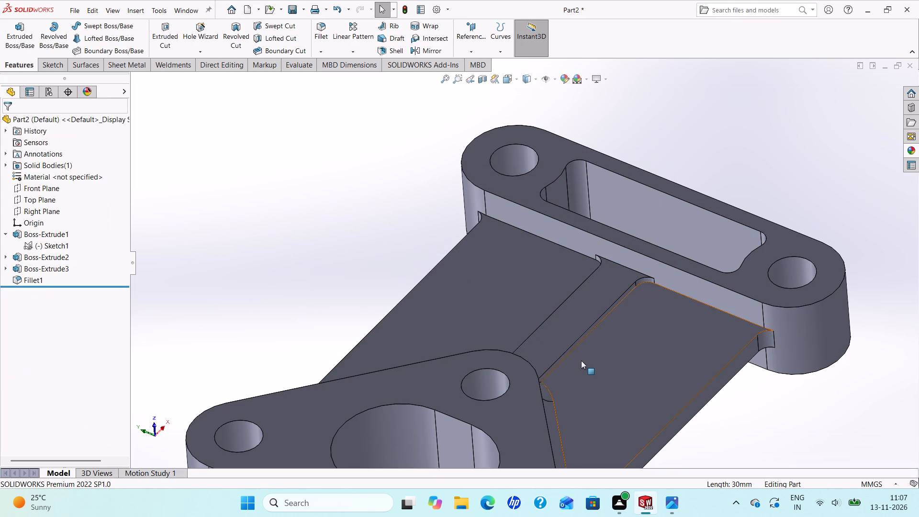
# Examine the web and rib junctions at the triangular plate and slotted bar, and the overall part from several angles.
pyautogui.scroll(-2, 581, 364)
pyautogui.moveTo(574, 350); pyautogui.dragTo(510, 355, button='middle')
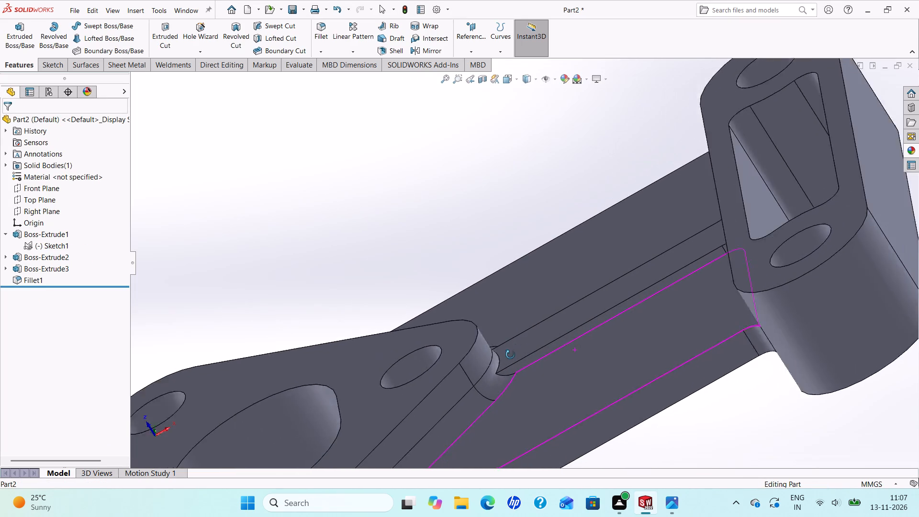
pyautogui.moveTo(510, 355); pyautogui.dragTo(537, 404, button='middle')
pyautogui.scroll(6, 545, 391)
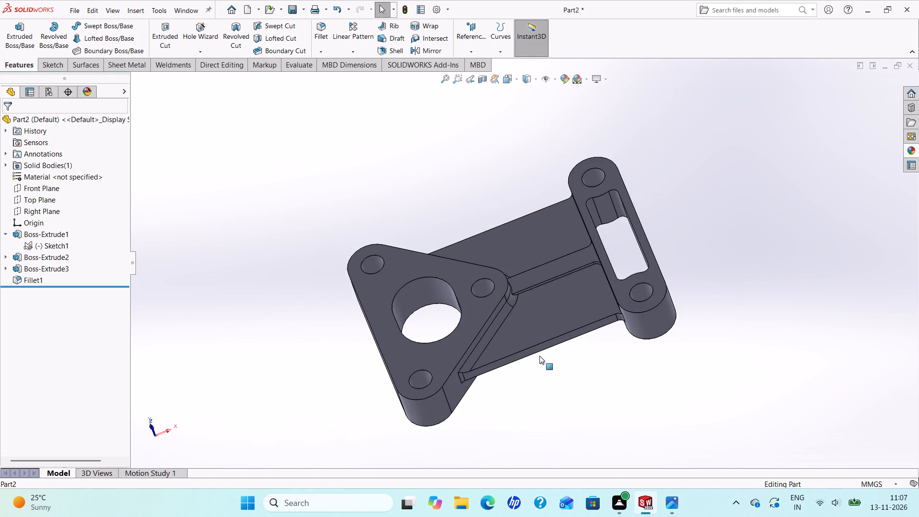
pyautogui.scroll(-2, 624, 351)
pyautogui.scroll(1, 599, 331)
pyautogui.scroll(-2, 578, 313)
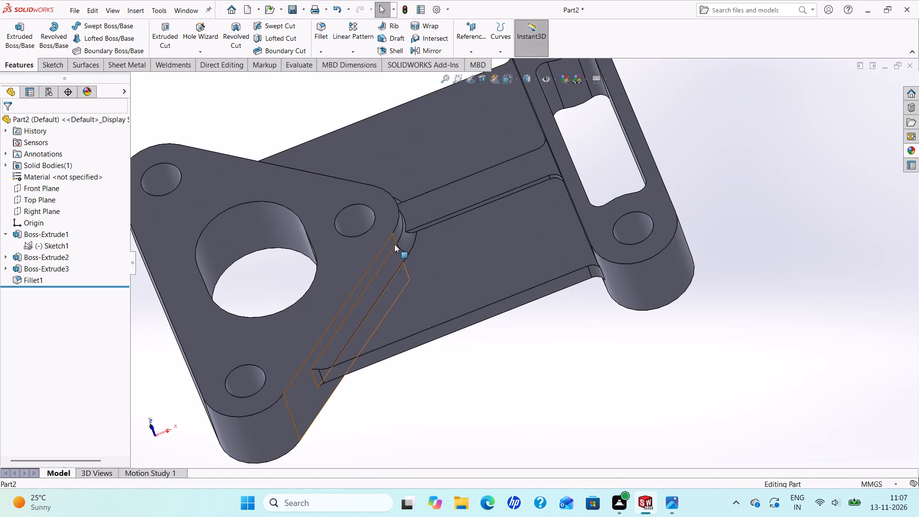
pyautogui.scroll(-4, 407, 235)
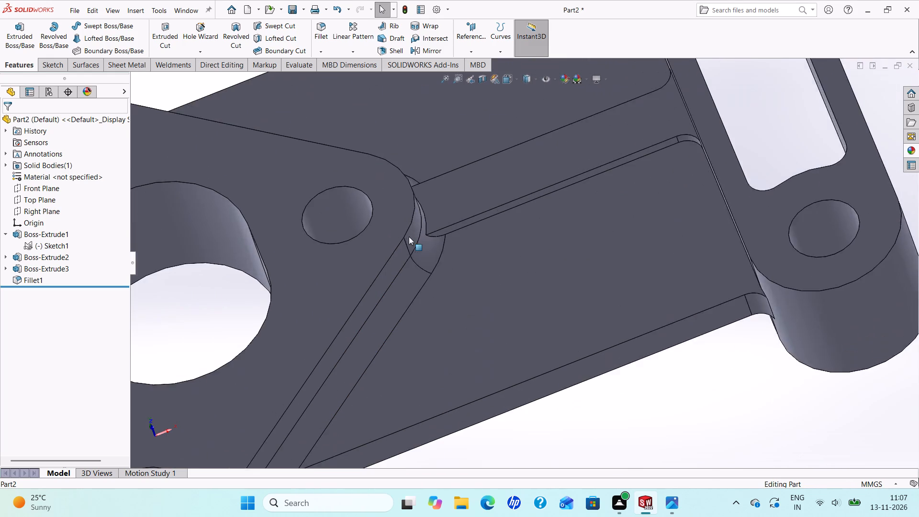
pyautogui.scroll(-1, 409, 236)
pyautogui.scroll(4, 403, 292)
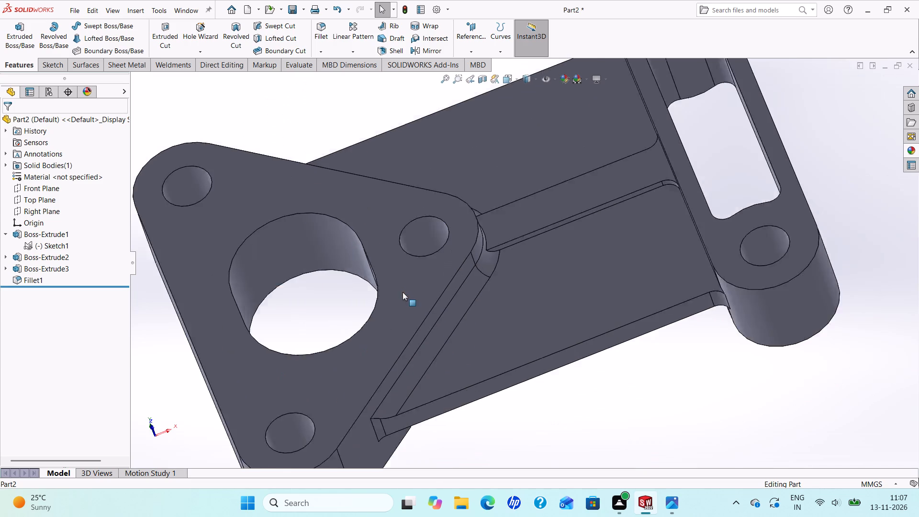
pyautogui.scroll(2, 403, 292)
pyautogui.scroll(-2, 467, 325)
pyautogui.scroll(3, 477, 335)
pyautogui.scroll(4, 572, 333)
pyautogui.scroll(-1, 591, 232)
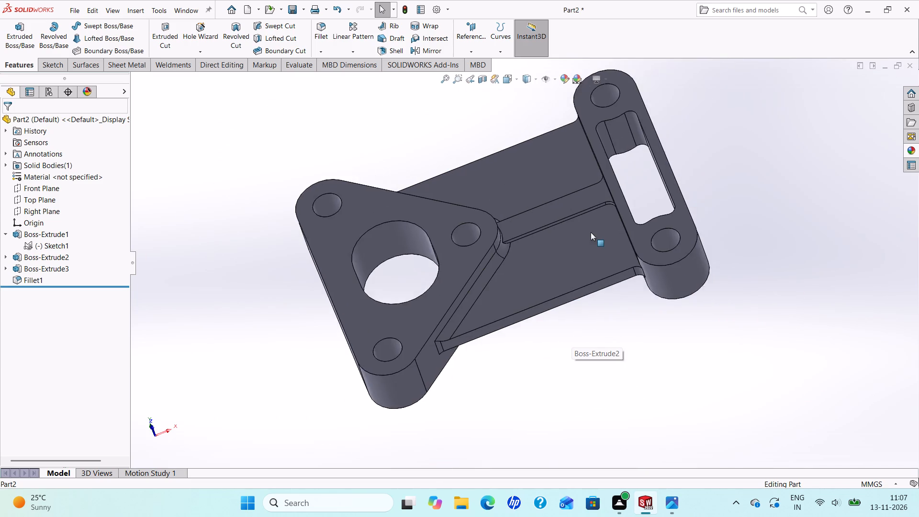
pyautogui.scroll(-2, 591, 232)
pyautogui.scroll(5, 582, 264)
pyautogui.moveTo(554, 273); pyautogui.dragTo(357, 283, button='middle')
pyautogui.scroll(1, 543, 250)
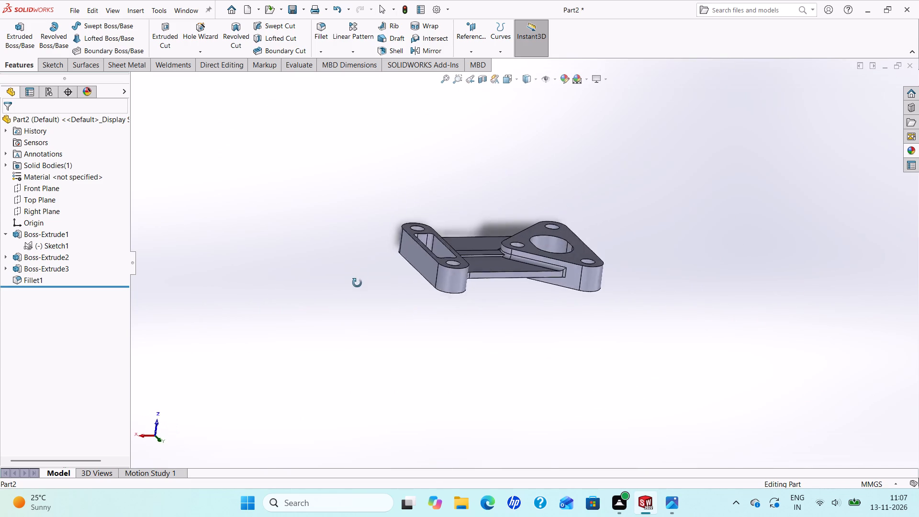
# Examine the whole part from several angles, including the web and rib junctions with the slotted bar and triangular plate.
pyautogui.moveTo(357, 283); pyautogui.dragTo(671, 250, button='middle')
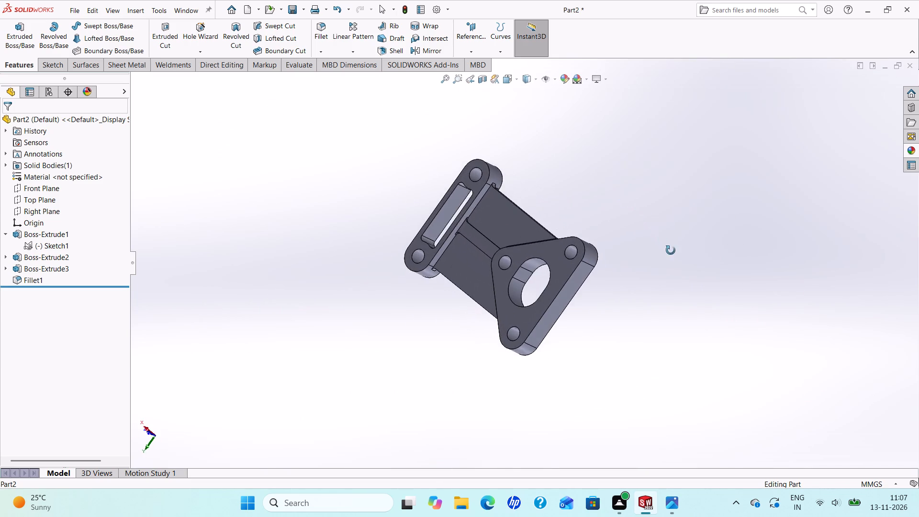
pyautogui.moveTo(671, 250); pyautogui.dragTo(708, 288, button='middle')
pyautogui.scroll(-2, 708, 293)
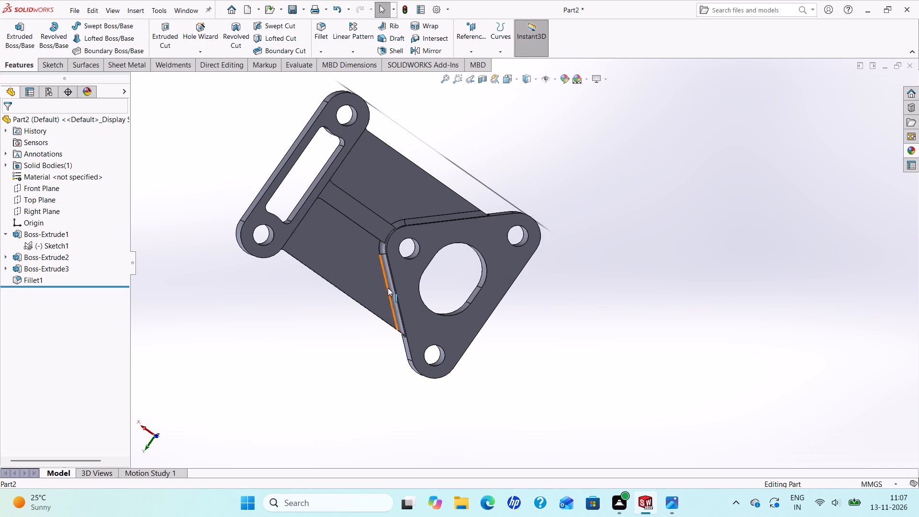
pyautogui.scroll(-1, 393, 290)
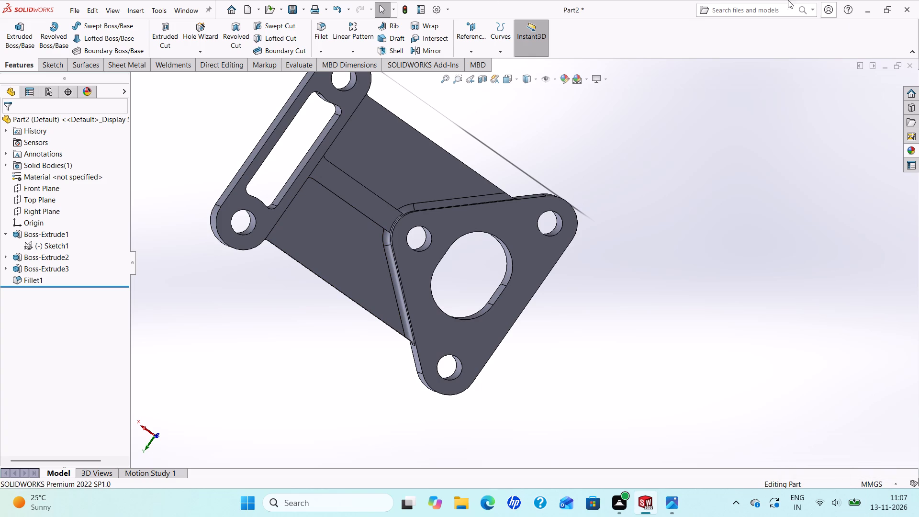
pyautogui.scroll(-2, 427, 160)
pyautogui.scroll(2, 446, 193)
pyautogui.scroll(-1, 386, 214)
pyautogui.scroll(1, 437, 226)
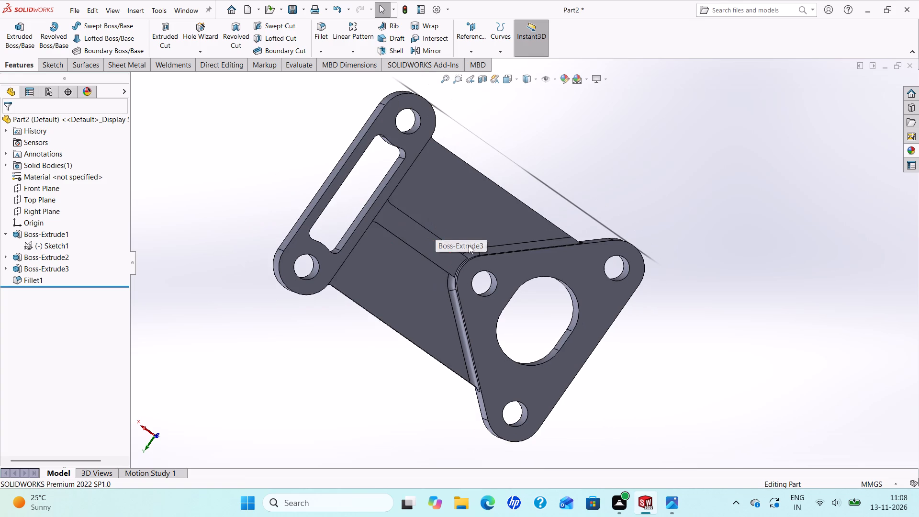
pyautogui.scroll(1, 481, 245)
pyautogui.moveTo(486, 236); pyautogui.dragTo(362, 228, button='middle')
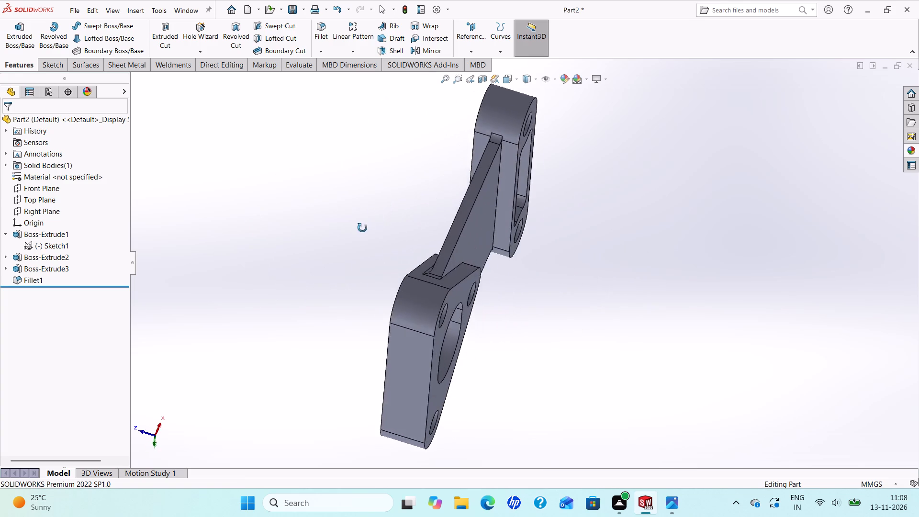
pyautogui.moveTo(362, 228); pyautogui.dragTo(485, 237, button='middle')
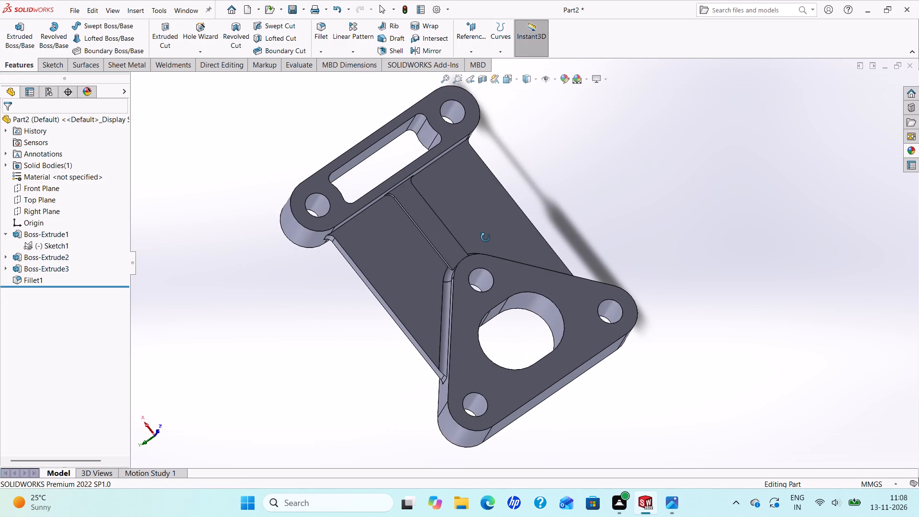
pyautogui.moveTo(485, 237); pyautogui.dragTo(571, 254, button='middle')
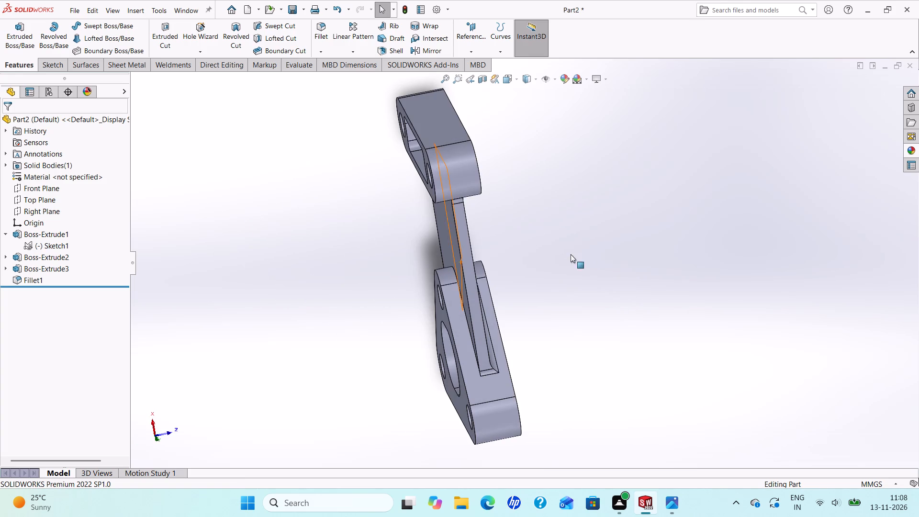
pyautogui.moveTo(527, 260); pyautogui.dragTo(464, 267, button='middle')
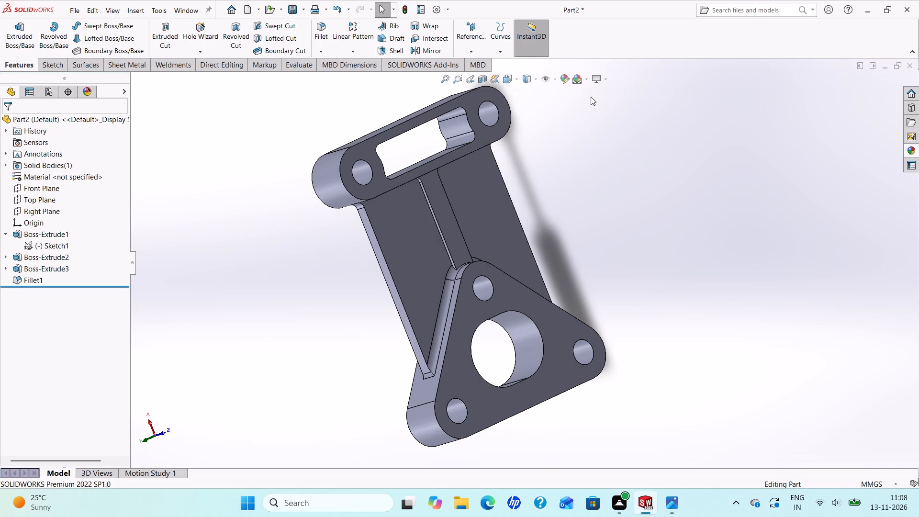
# Apply a yellow colour appearance from the standard swatches to the whole part.
pyautogui.click(566, 77)
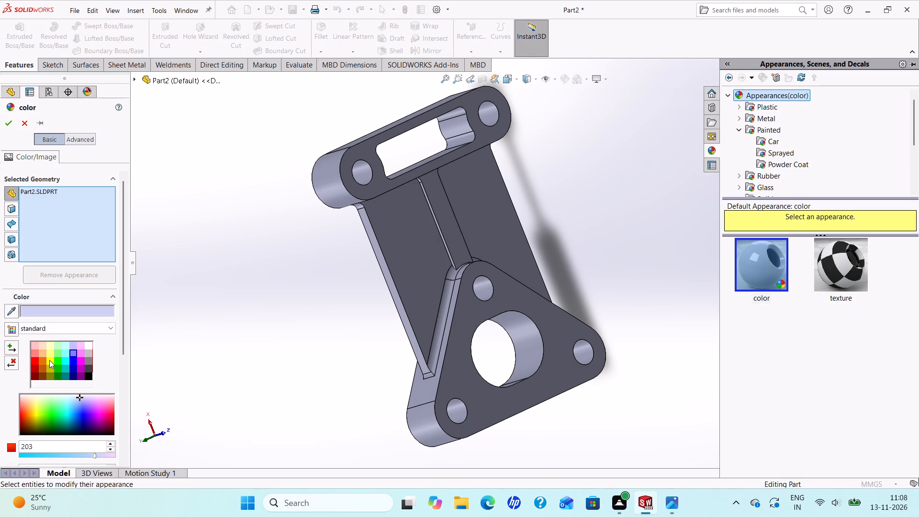
pyautogui.click(49, 360)
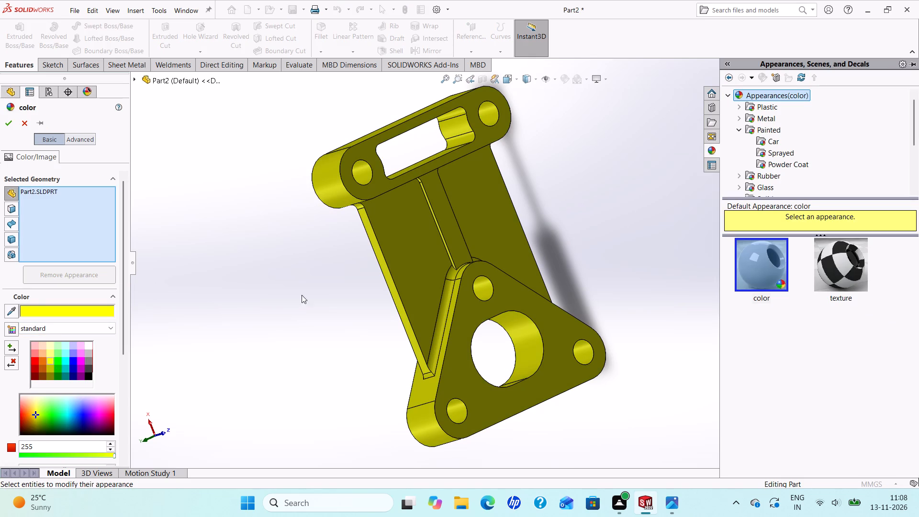
pyautogui.scroll(-1, 556, 202)
pyautogui.scroll(1, 551, 207)
pyautogui.scroll(-1, 559, 232)
pyautogui.moveTo(559, 236); pyautogui.dragTo(485, 254, button='middle')
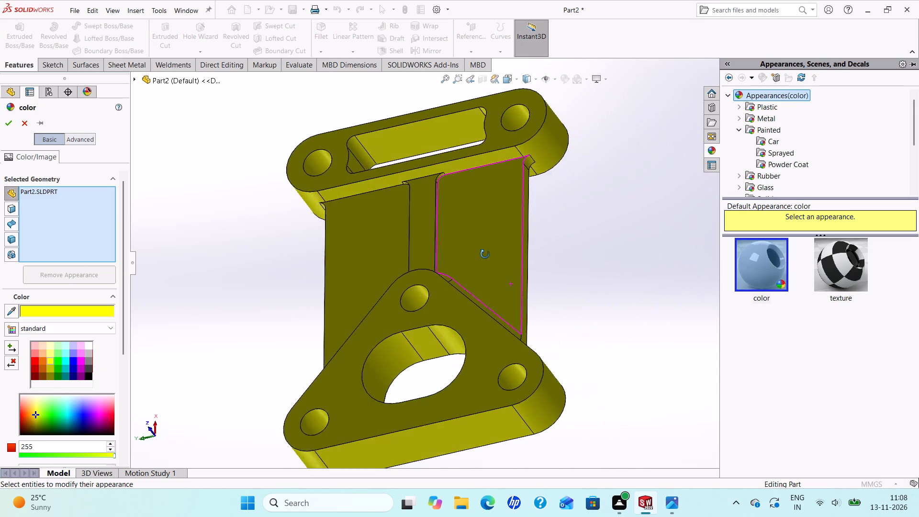
pyautogui.moveTo(485, 254); pyautogui.dragTo(489, 229, button='middle')
pyautogui.scroll(2, 488, 248)
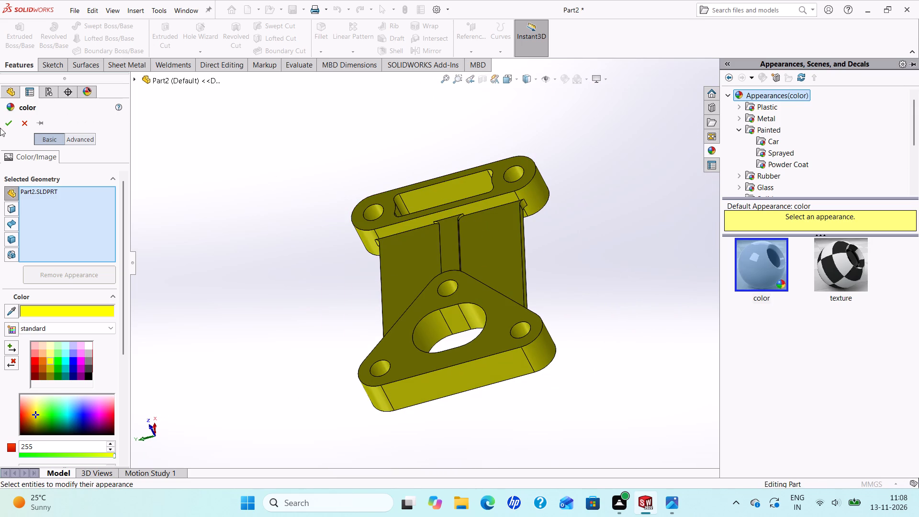
pyautogui.click(6, 126)
# Switch to Photos and compare the 3D Exercises 777 drawing's views and sections with the coloured part.
pyautogui.scroll(2, 431, 286)
pyautogui.scroll(-3, 570, 290)
pyautogui.scroll(2, 569, 287)
pyautogui.click(673, 502)
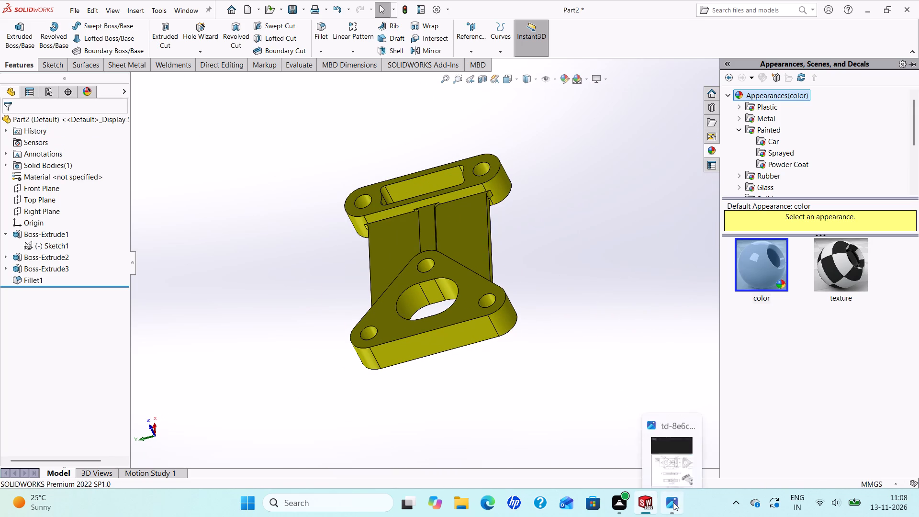
pyautogui.scroll(-4, 738, 213)
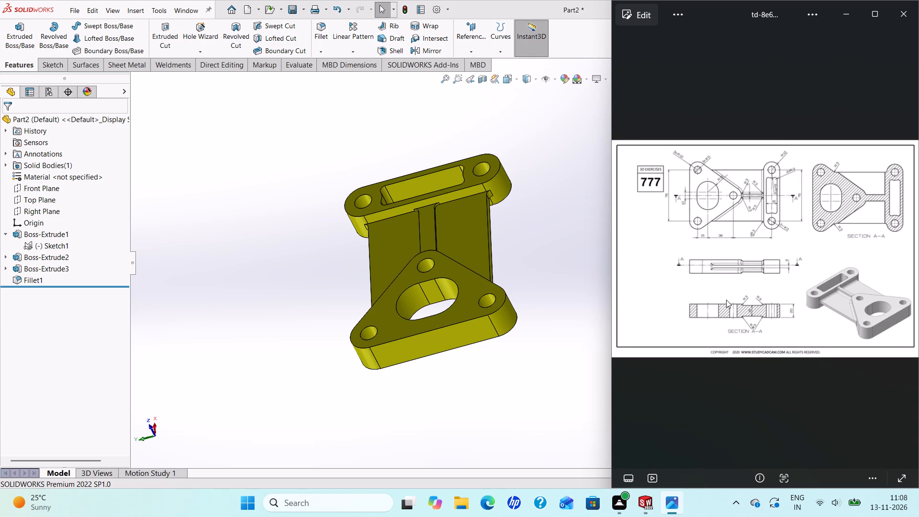
pyautogui.scroll(-1, 732, 312)
pyautogui.scroll(-1, 763, 371)
pyautogui.scroll(2, 771, 356)
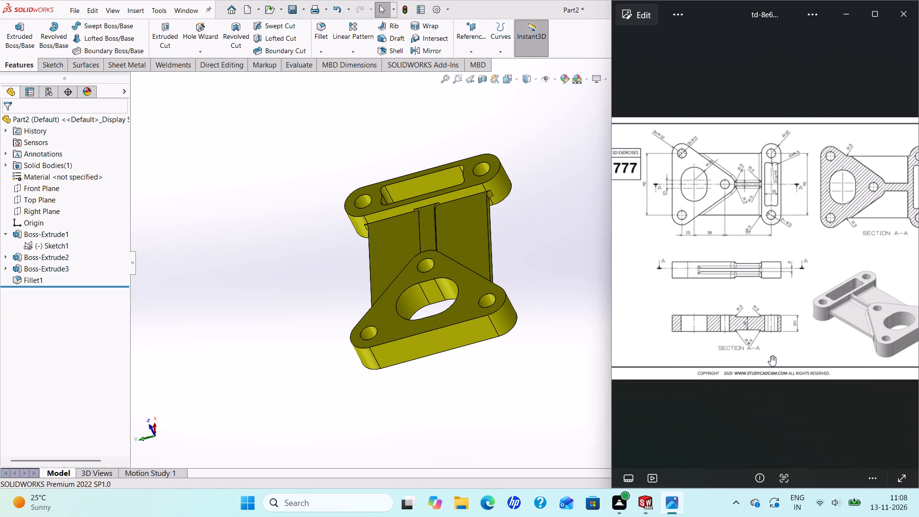
pyautogui.scroll(-2, 760, 368)
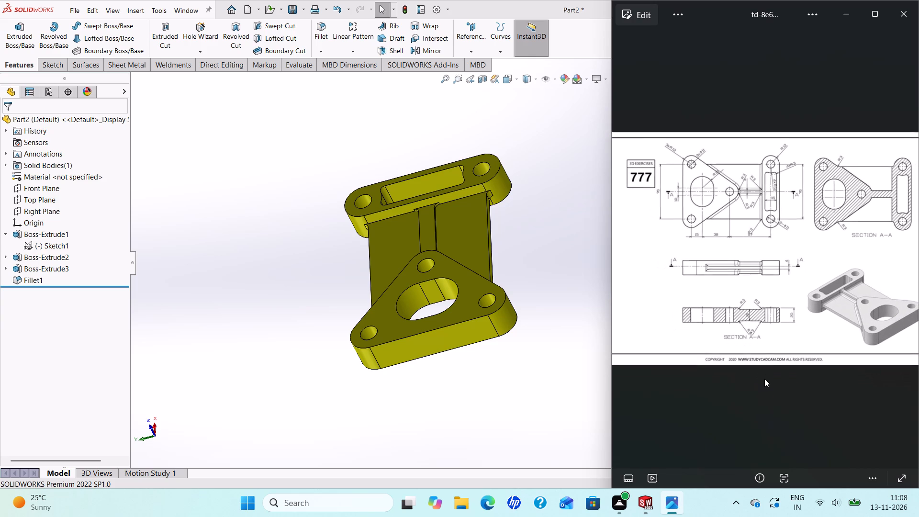
pyautogui.scroll(-1, 764, 381)
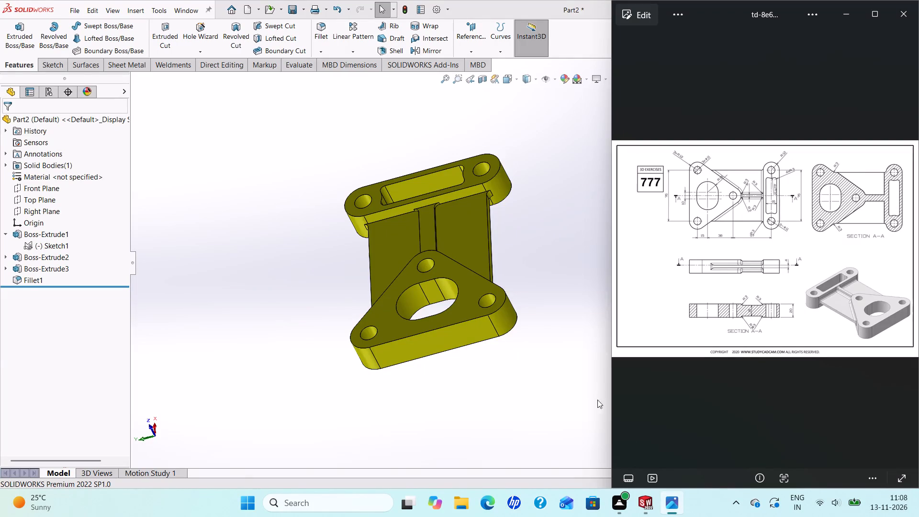
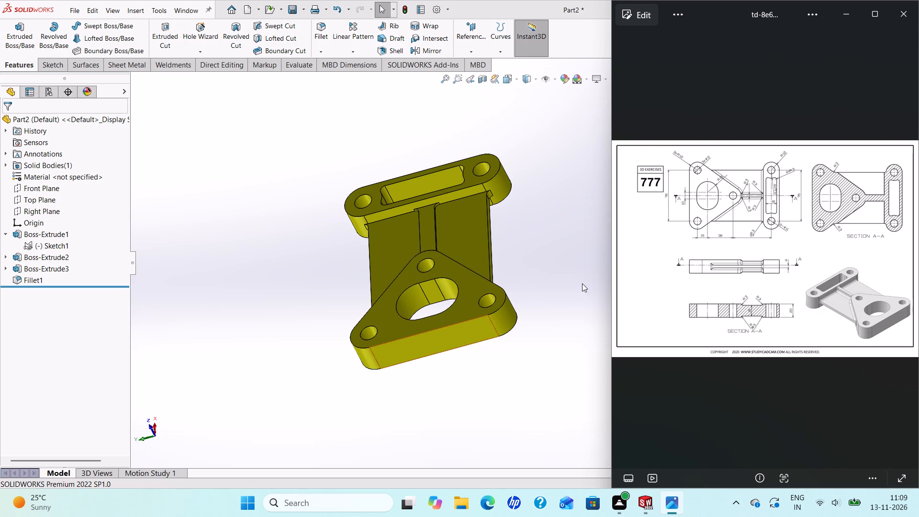
# Switch back to SOLIDWORKS and examine the yellow part, including the opposite faces of the triangular plate, web and slotted bar.
pyautogui.click(560, 273)
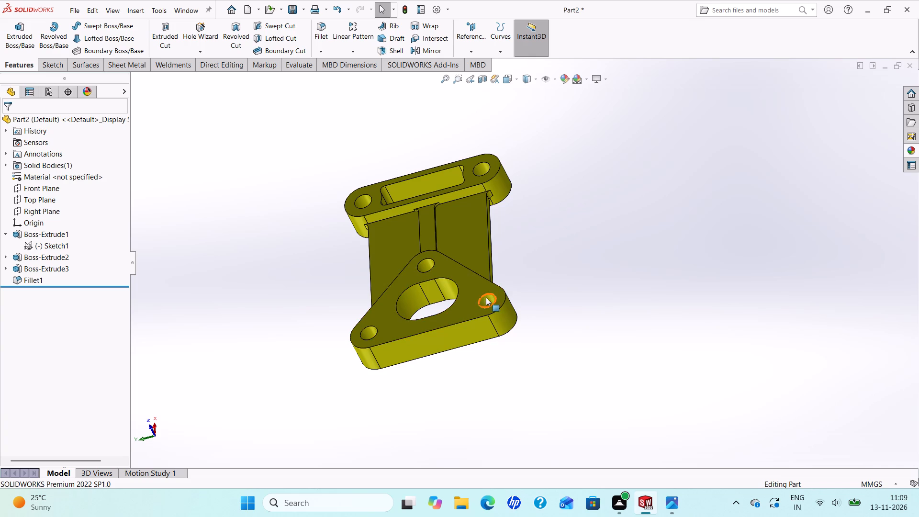
pyautogui.scroll(1, 500, 289)
pyautogui.scroll(-1, 495, 292)
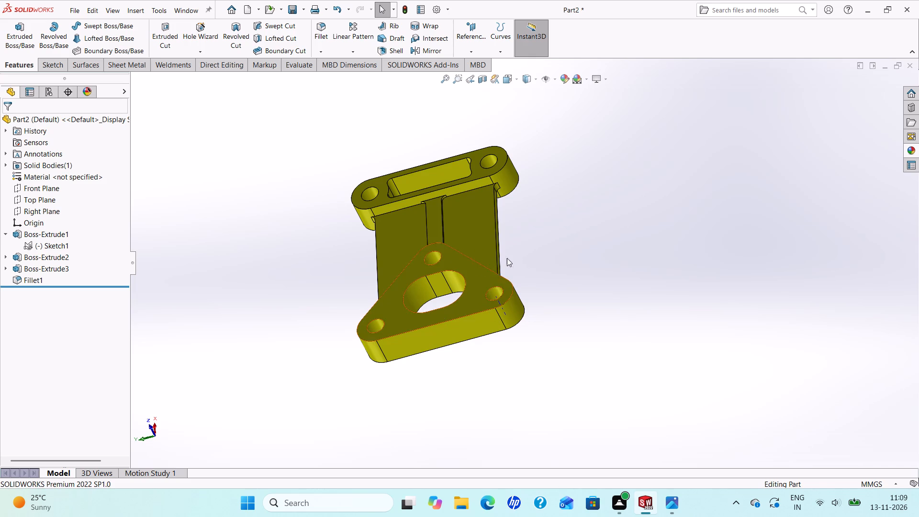
pyautogui.scroll(-1, 487, 267)
pyautogui.scroll(2, 530, 232)
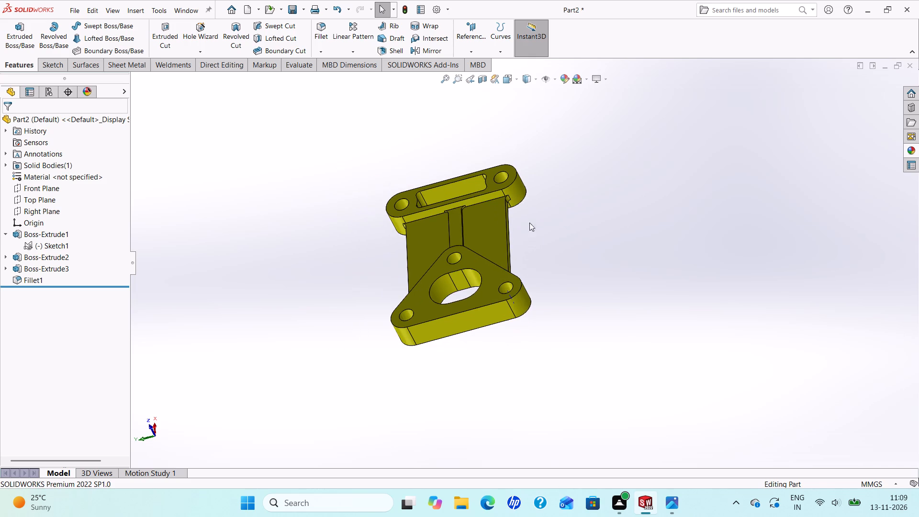
pyautogui.scroll(-1, 539, 174)
pyautogui.scroll(1, 555, 212)
pyautogui.scroll(-1, 566, 246)
pyautogui.scroll(1, 555, 268)
pyautogui.scroll(-1, 547, 274)
pyautogui.moveTo(555, 267); pyautogui.dragTo(408, 278, button='middle')
pyautogui.scroll(1, 408, 278)
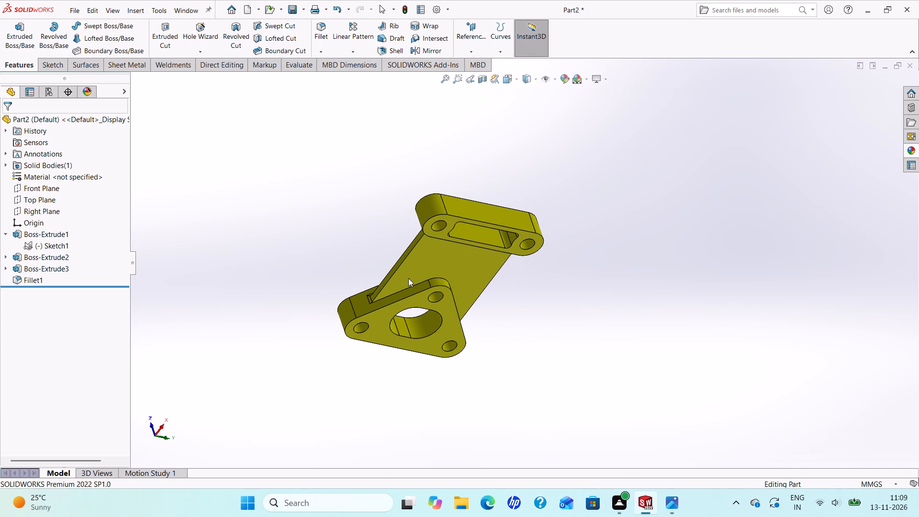
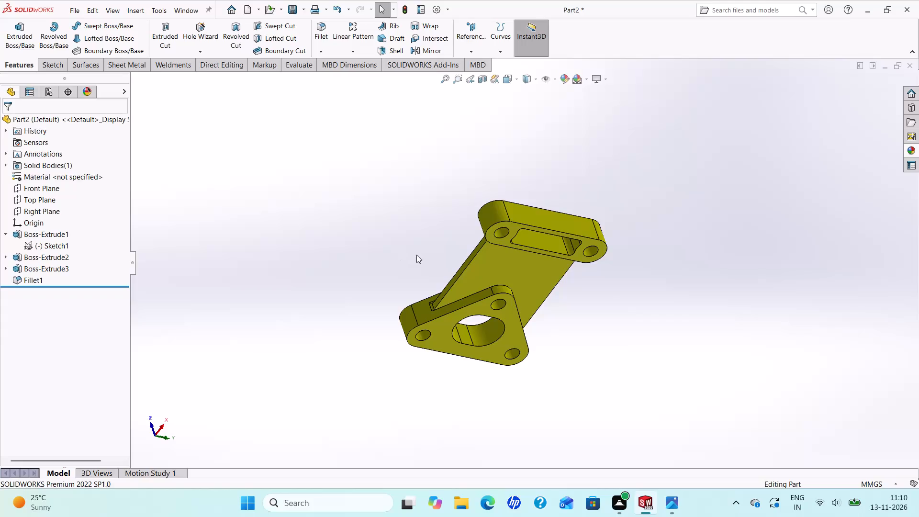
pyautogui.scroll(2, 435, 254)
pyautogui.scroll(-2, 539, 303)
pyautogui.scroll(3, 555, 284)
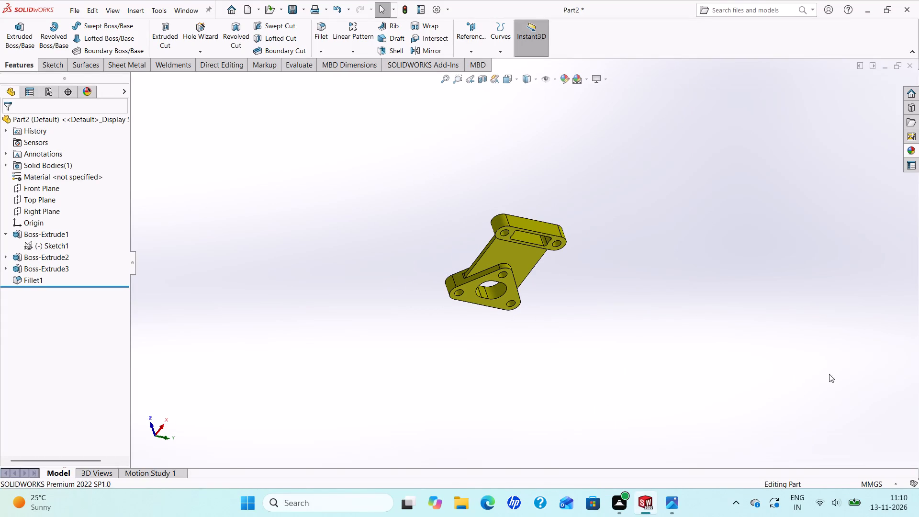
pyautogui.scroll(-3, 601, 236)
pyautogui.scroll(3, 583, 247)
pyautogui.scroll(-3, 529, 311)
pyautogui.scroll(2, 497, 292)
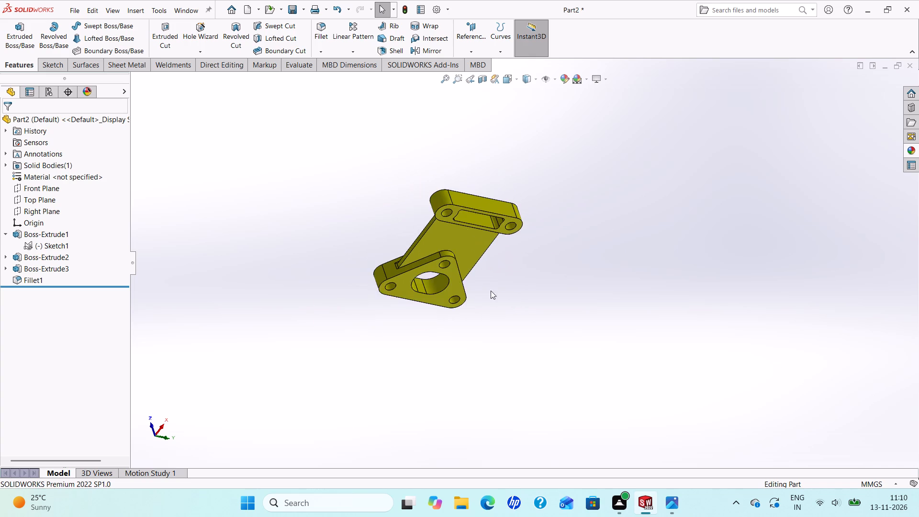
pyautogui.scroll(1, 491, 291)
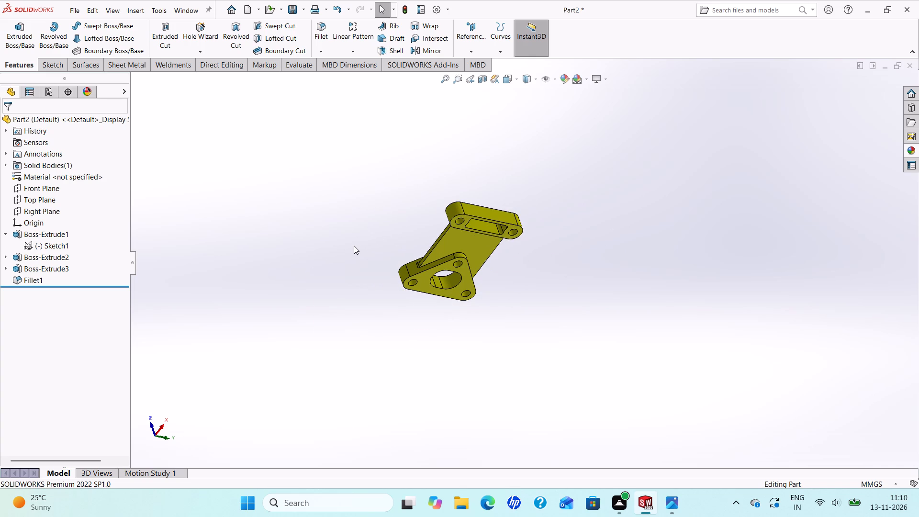
# Save the part as "triangular plate" in the New folder inside the assembly folder on the Desktop.
pyautogui.hotkey('ctrl', 's')
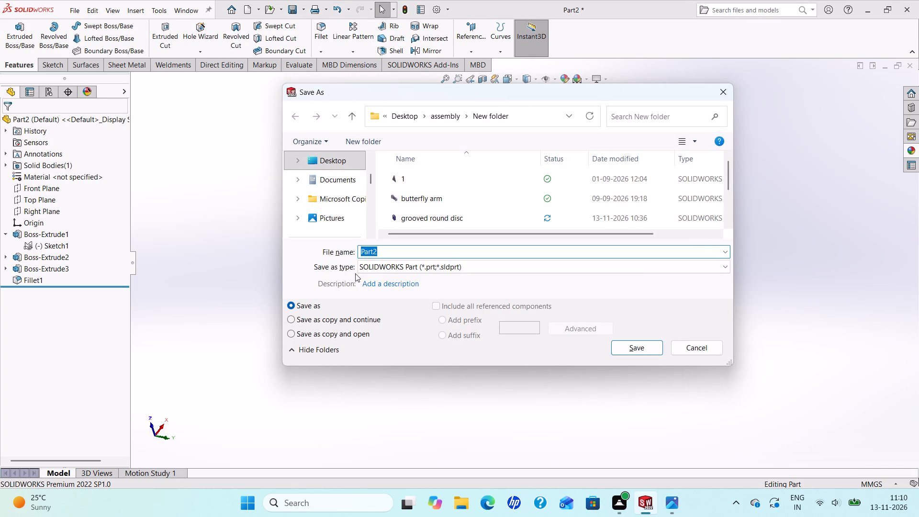
pyautogui.write('triangular')
pyautogui.press('space')
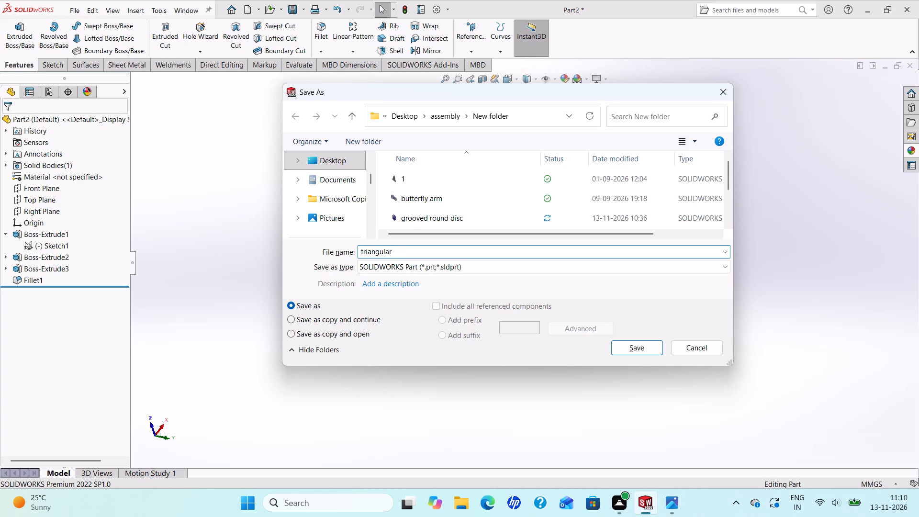
pyautogui.write('plate')
pyautogui.click(641, 346)
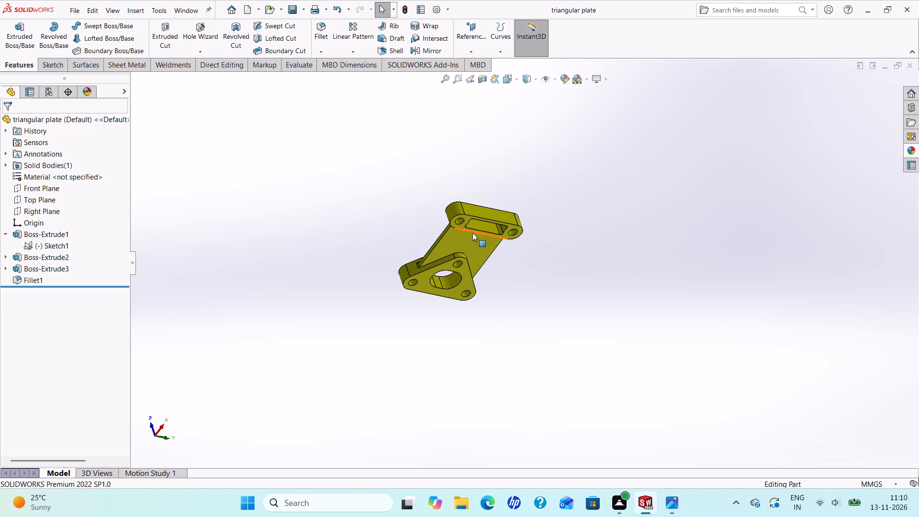
# Examine the saved part all round, including the ribbed side of the web and the edges of the triangular plate and slotted bar.
pyautogui.scroll(-3, 474, 233)
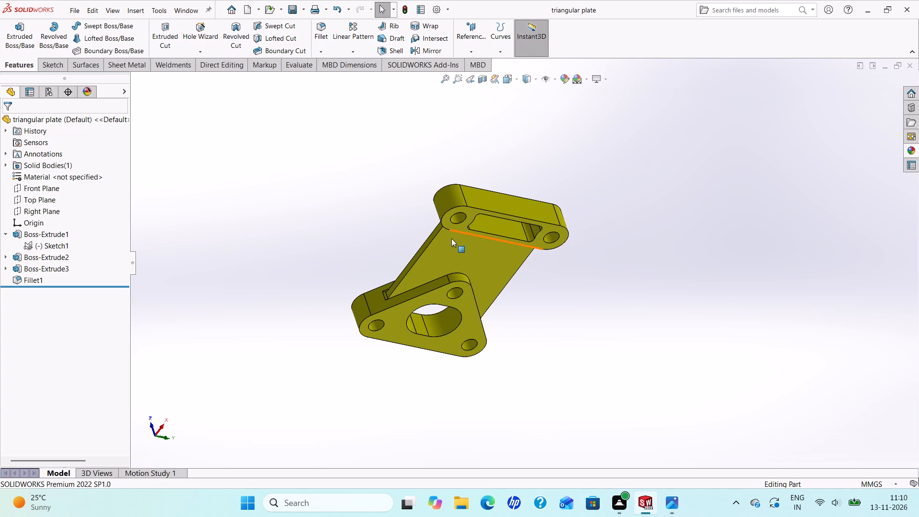
pyautogui.scroll(-1, 438, 241)
pyautogui.scroll(2, 438, 242)
pyautogui.scroll(-1, 456, 254)
pyautogui.scroll(1, 458, 255)
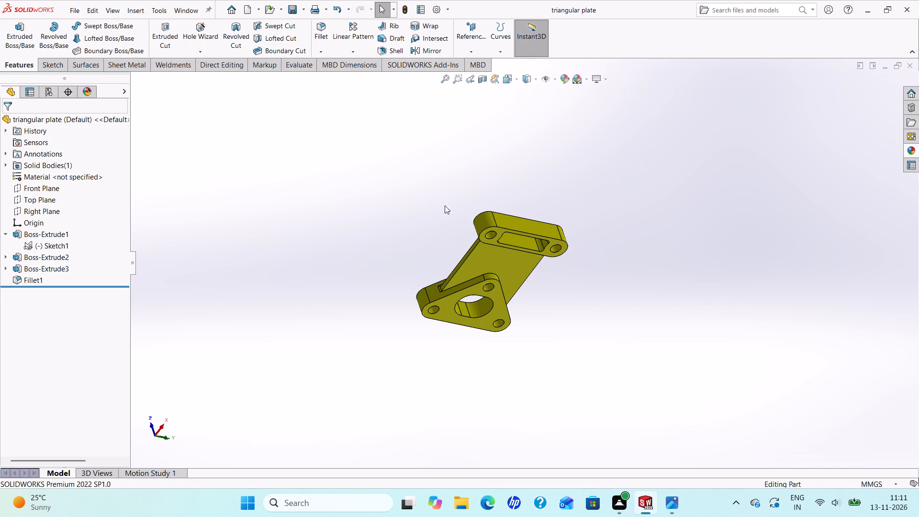
pyautogui.moveTo(439, 227); pyautogui.dragTo(548, 344, button='middle')
pyautogui.scroll(-2, 548, 344)
pyautogui.scroll(1, 535, 279)
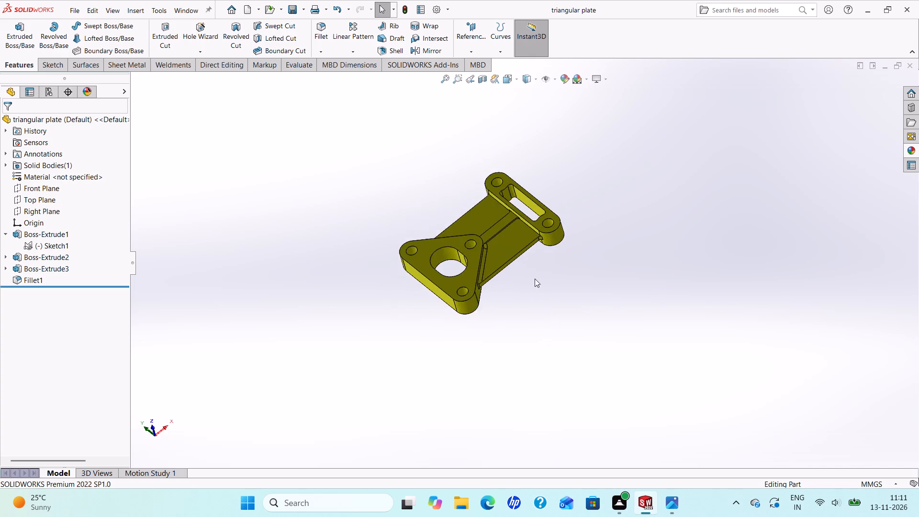
pyautogui.scroll(2, 535, 279)
pyautogui.scroll(-3, 530, 220)
pyautogui.scroll(3, 485, 214)
pyautogui.scroll(-3, 504, 296)
pyautogui.scroll(4, 534, 273)
pyautogui.scroll(-4, 524, 234)
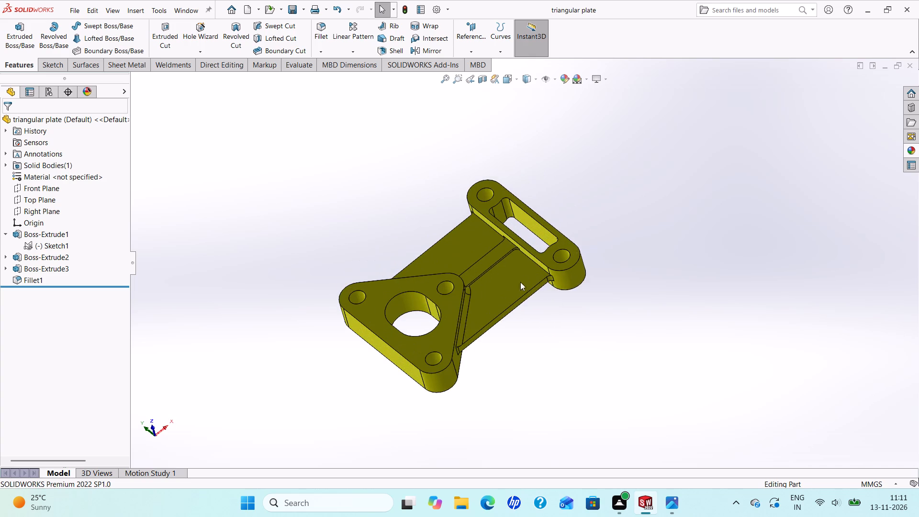
pyautogui.scroll(-3, 509, 307)
pyautogui.scroll(2, 497, 338)
pyautogui.scroll(-1, 505, 340)
pyautogui.moveTo(504, 343); pyautogui.dragTo(499, 335, button='middle')
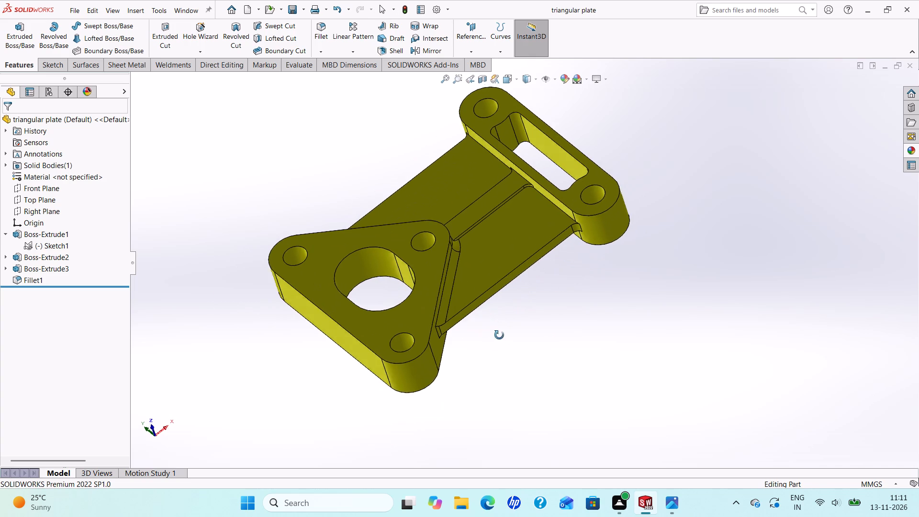
pyautogui.moveTo(499, 335); pyautogui.dragTo(305, 284, button='middle')
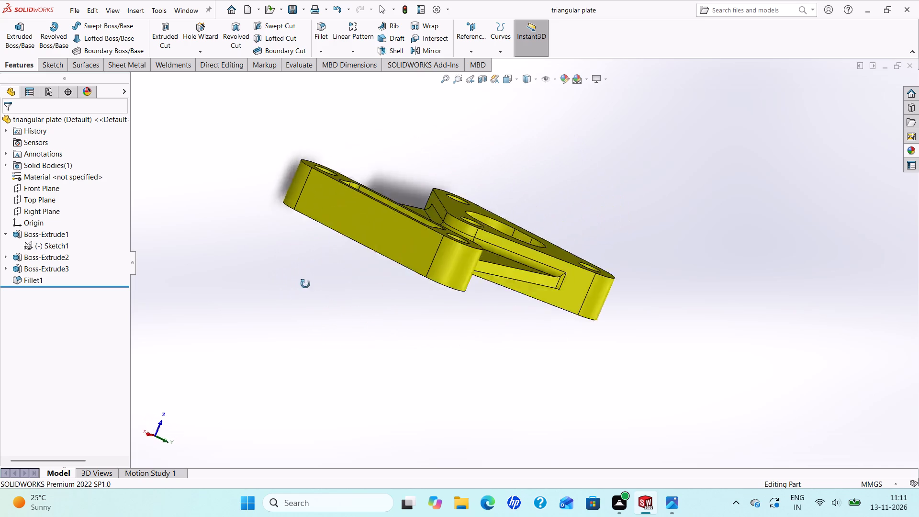
pyautogui.moveTo(305, 284); pyautogui.dragTo(572, 324, button='middle')
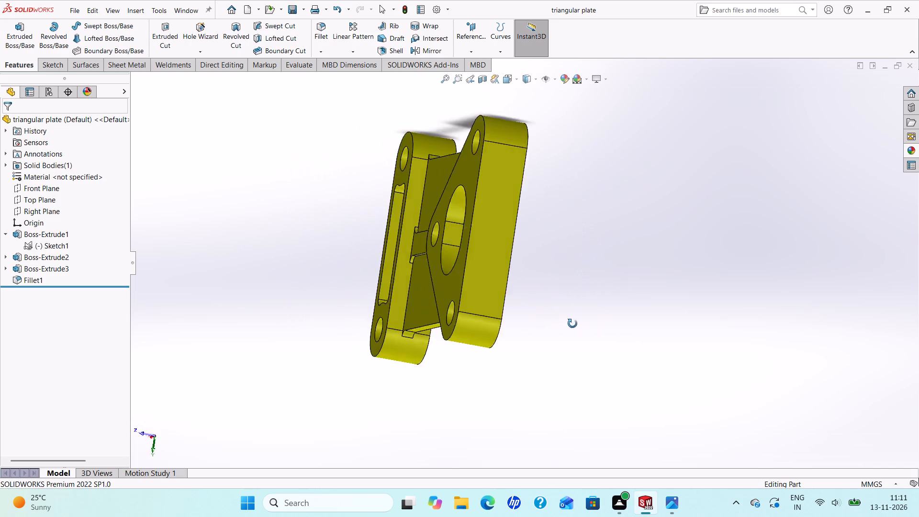
pyautogui.moveTo(572, 324); pyautogui.dragTo(351, 291, button='middle')
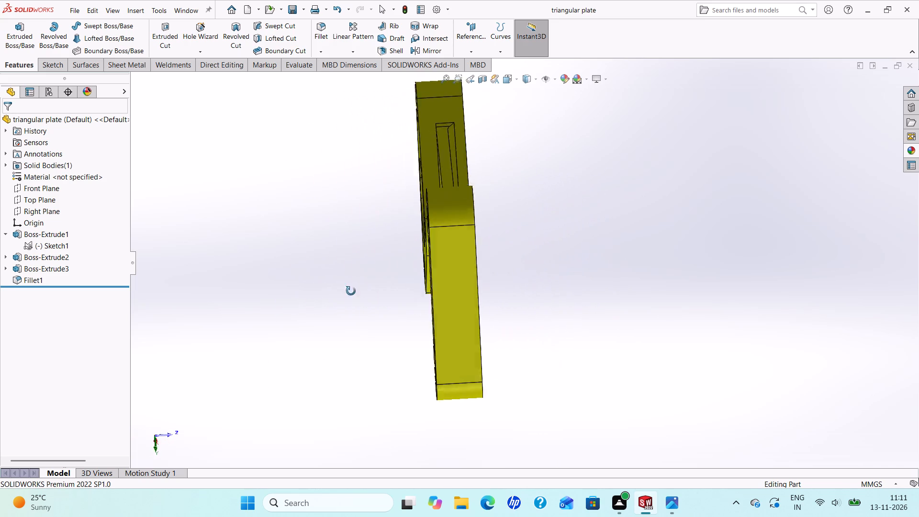
pyautogui.moveTo(351, 291); pyautogui.dragTo(258, 189, button='middle')
# Examine the rib, web and fillets between the slotted bar and the triangular plate close up.
pyautogui.scroll(1, 267, 227)
pyautogui.scroll(-1, 332, 218)
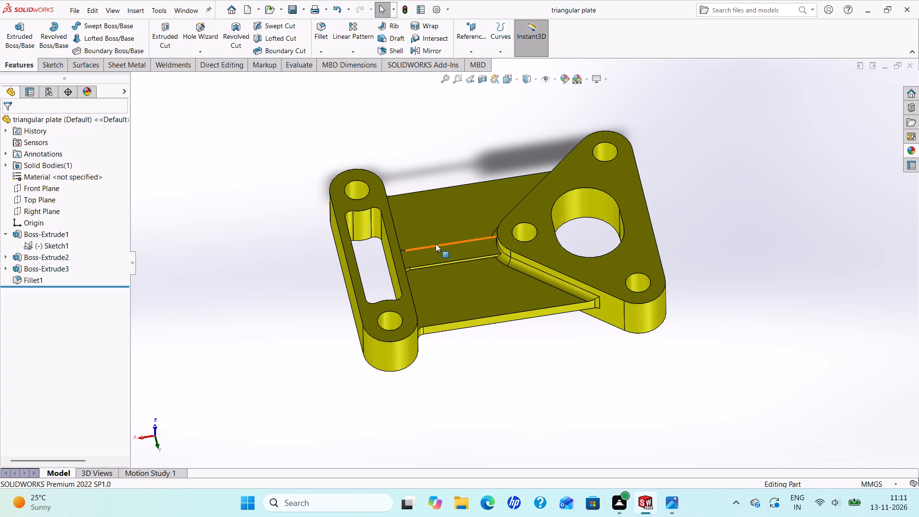
pyautogui.scroll(-2, 507, 312)
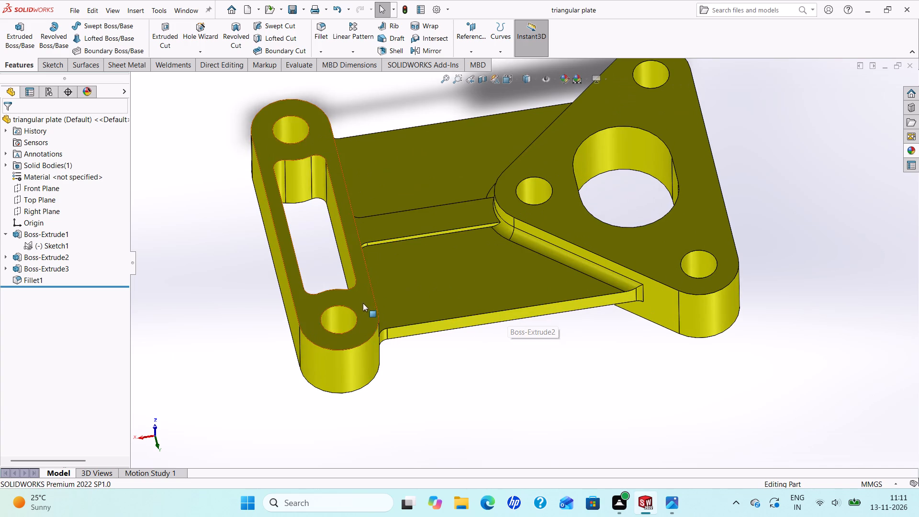
pyautogui.scroll(3, 493, 259)
pyautogui.scroll(-2, 557, 212)
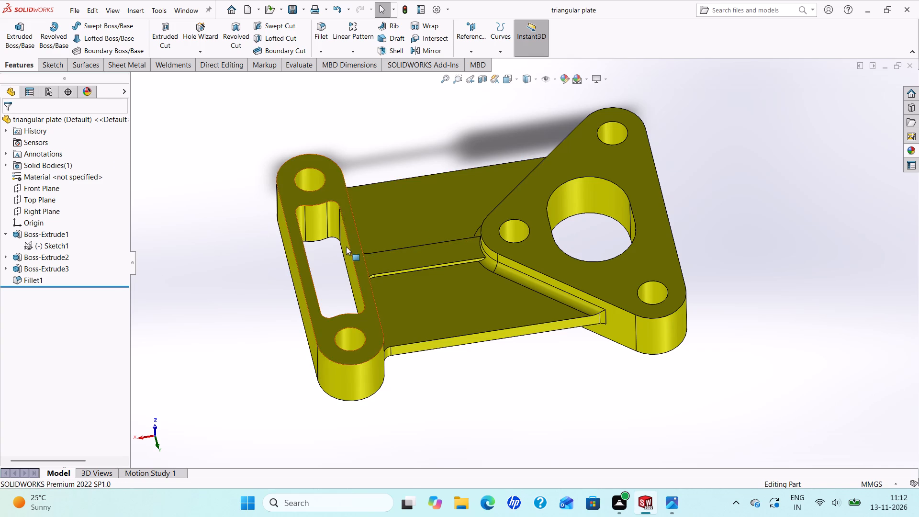
pyautogui.scroll(-4, 524, 237)
pyautogui.scroll(5, 478, 291)
pyautogui.scroll(-4, 520, 269)
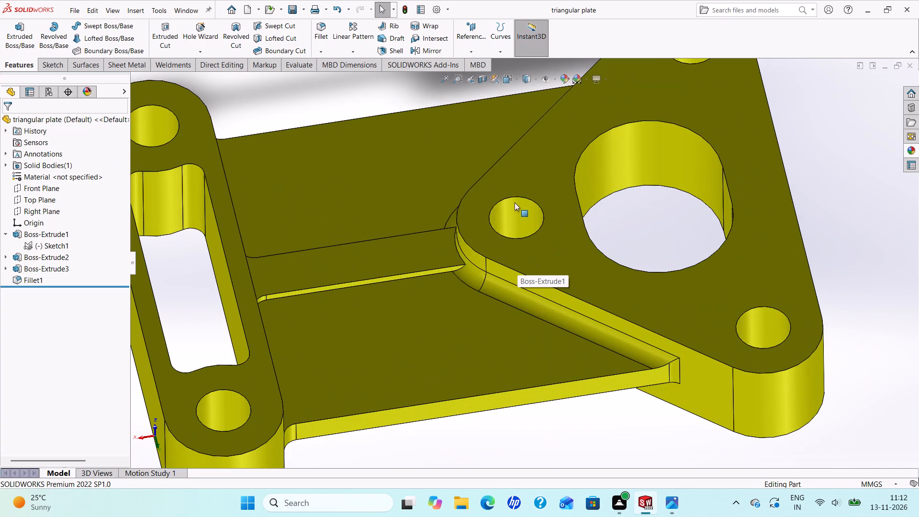
pyautogui.scroll(4, 457, 339)
pyautogui.scroll(-3, 487, 305)
pyautogui.scroll(4, 507, 299)
pyautogui.scroll(-3, 579, 229)
pyautogui.scroll(1, 589, 242)
# Examine the underside of the part, the slotted bar's outer side and the filleted junction at the triangular plate.
pyautogui.moveTo(589, 242); pyautogui.dragTo(403, 270, button='middle')
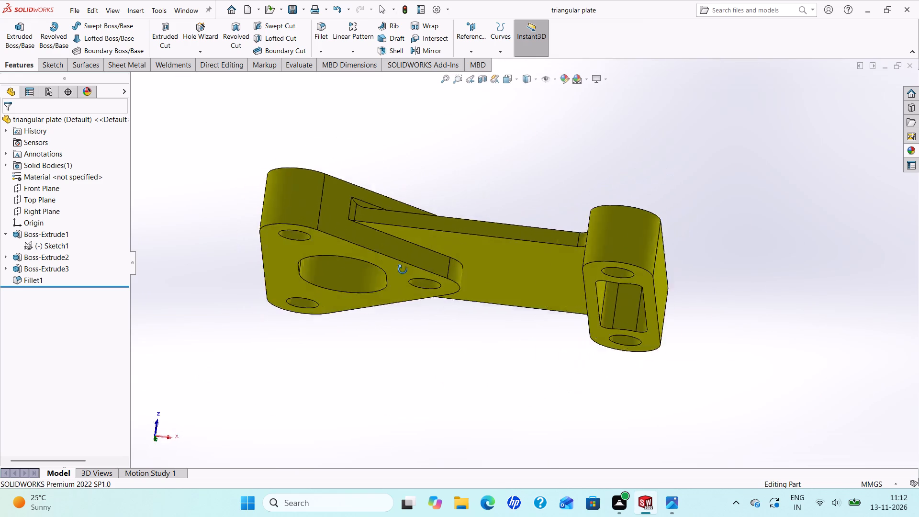
pyautogui.moveTo(403, 270); pyautogui.dragTo(642, 275, button='middle')
pyautogui.scroll(3, 557, 304)
pyautogui.scroll(-3, 515, 324)
pyautogui.scroll(-1, 469, 272)
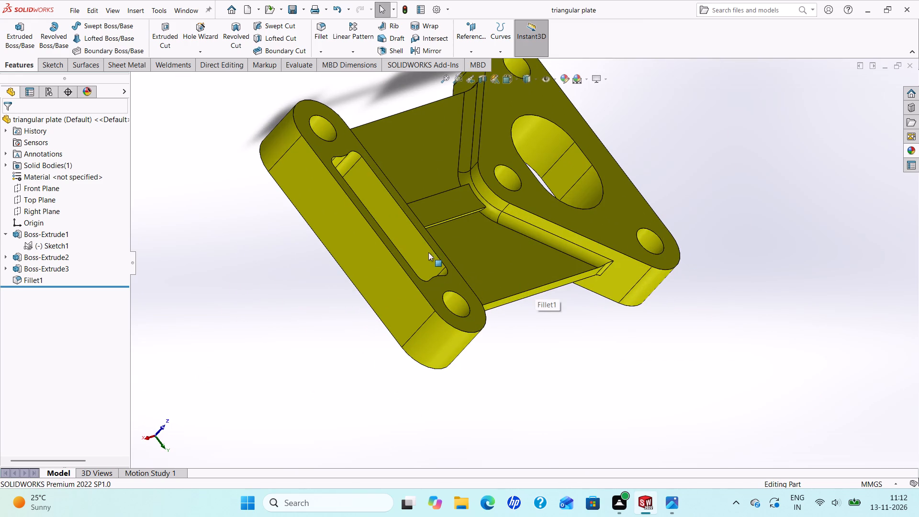
pyautogui.scroll(2, 560, 206)
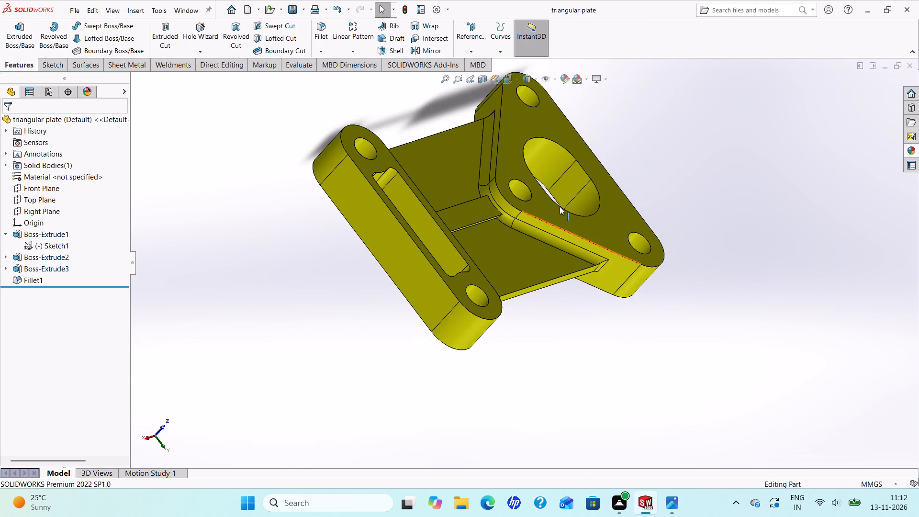
pyautogui.scroll(1, 560, 206)
pyautogui.scroll(-2, 560, 244)
pyautogui.scroll(3, 555, 251)
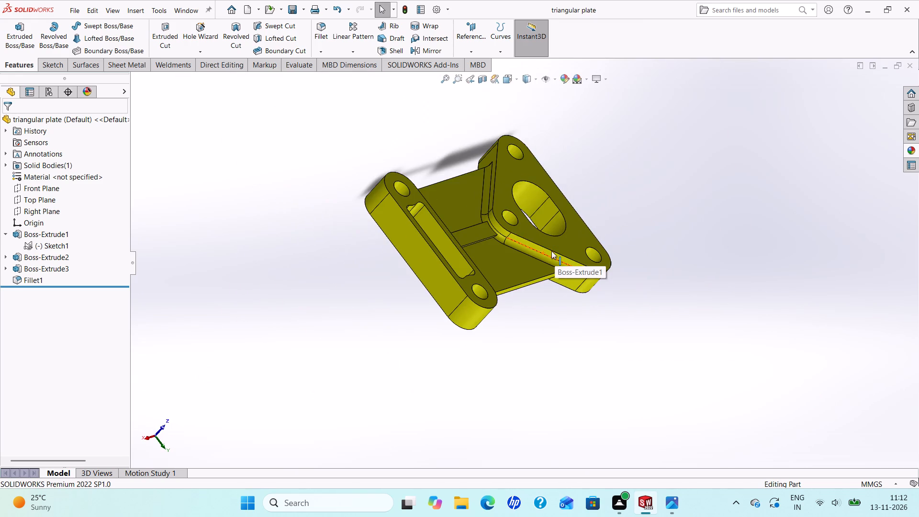
pyautogui.moveTo(549, 247); pyautogui.dragTo(530, 300, button='middle')
pyautogui.scroll(1, 545, 242)
pyautogui.scroll(-3, 529, 301)
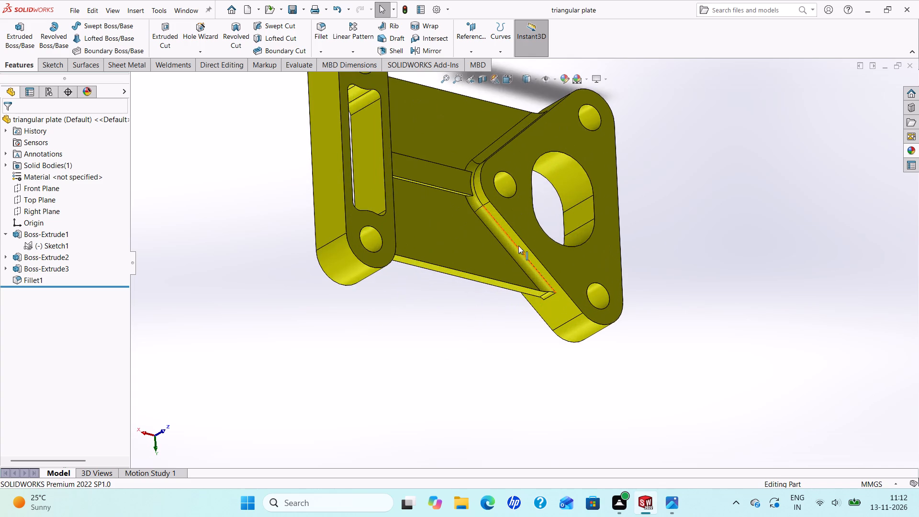
pyautogui.scroll(4, 518, 246)
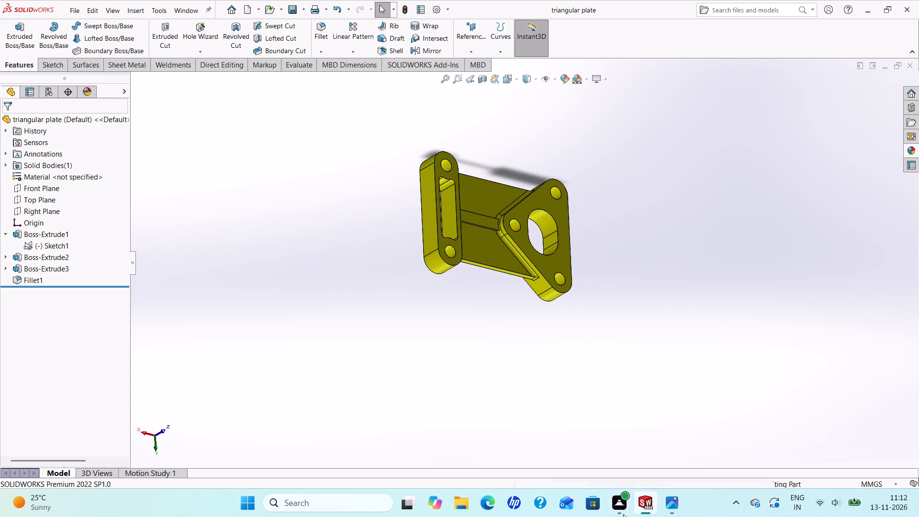